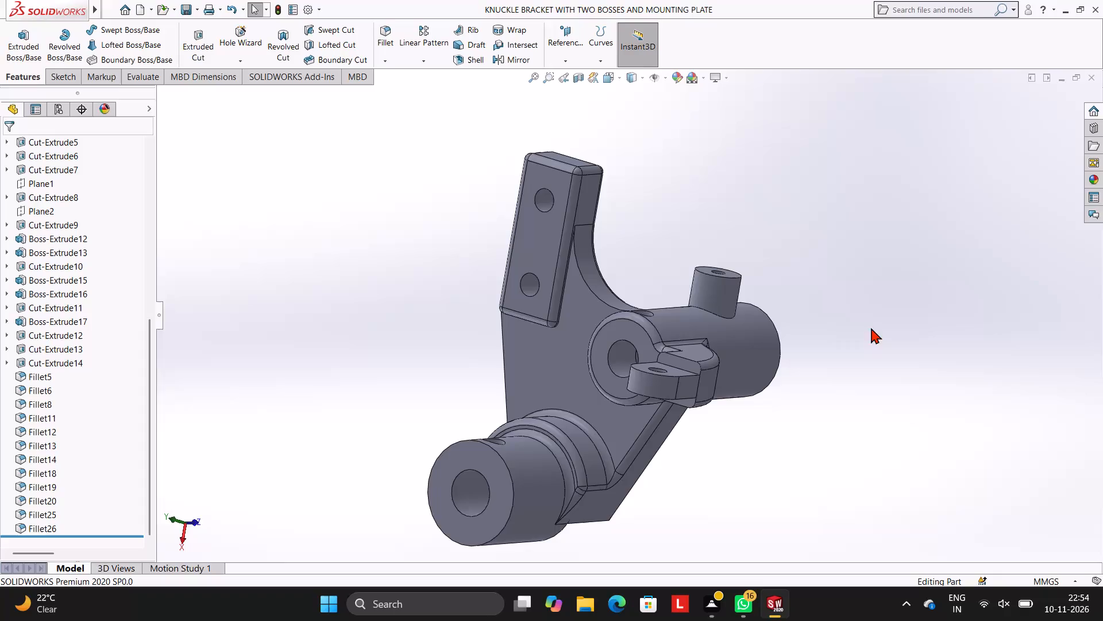
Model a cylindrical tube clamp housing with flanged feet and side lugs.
Close the open knuckle bracket model and create a new part document.
click(1093, 79)
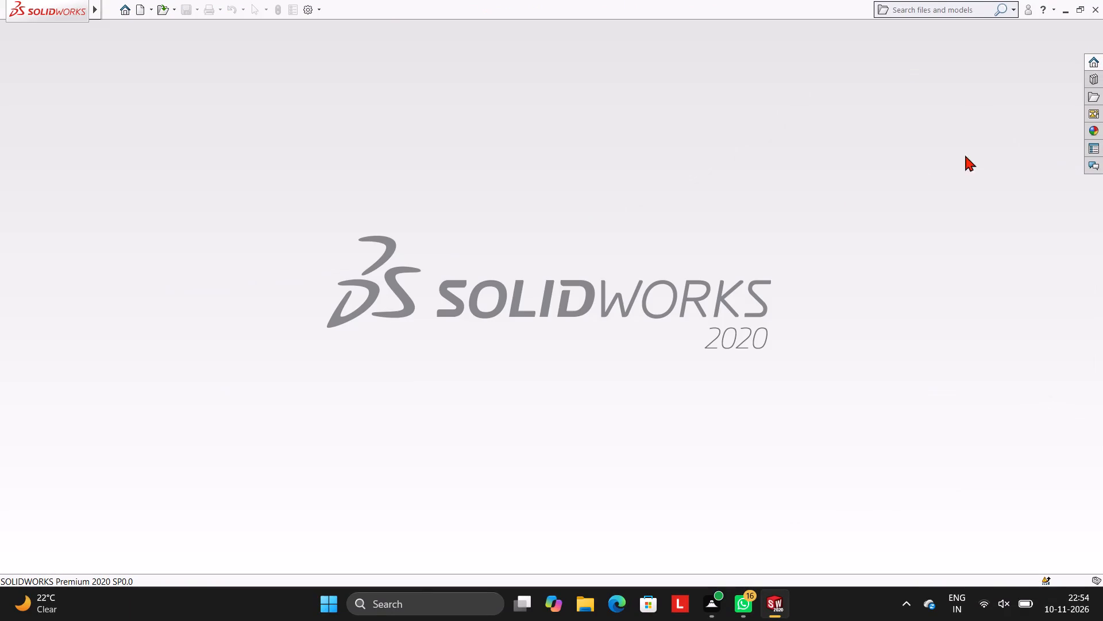
click(138, 10)
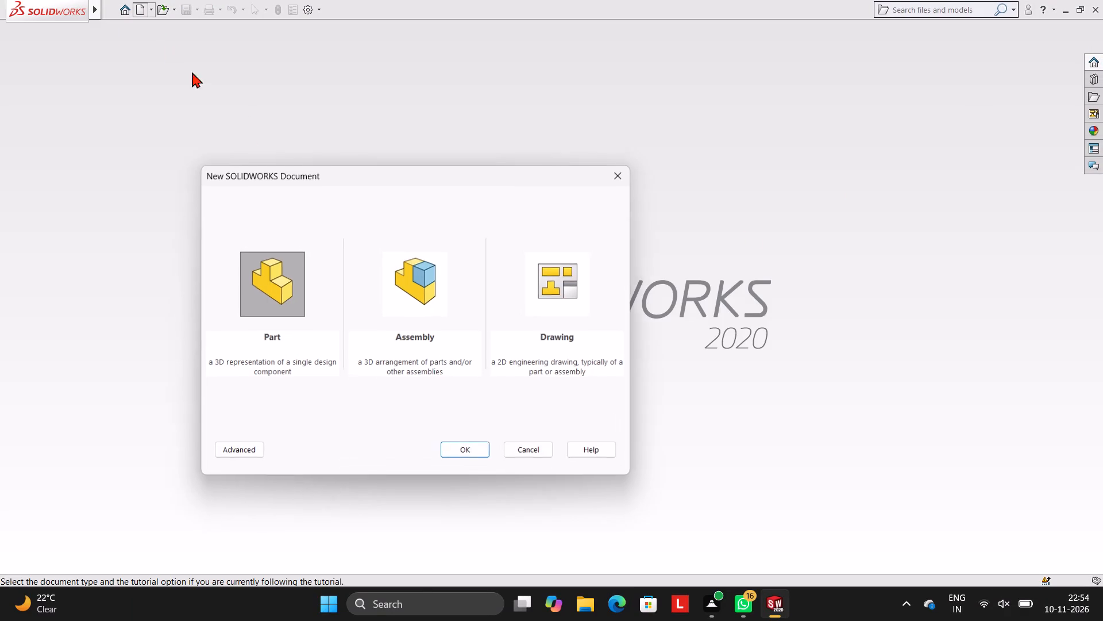
click(467, 443)
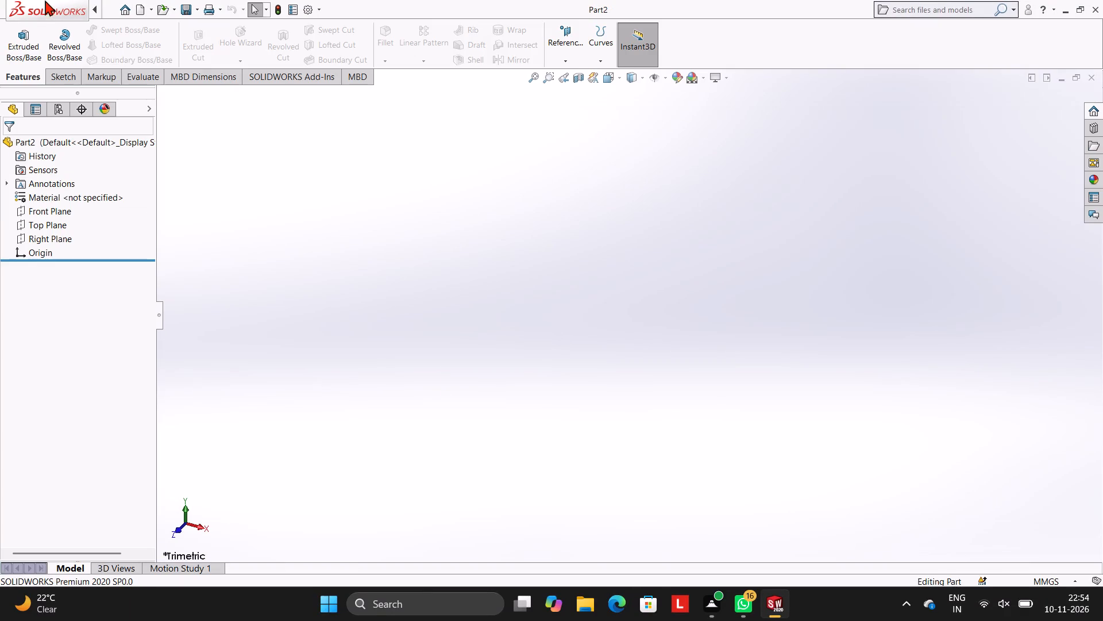
Open a new sketch on the Front Plane.
click(38, 214)
click(48, 201)
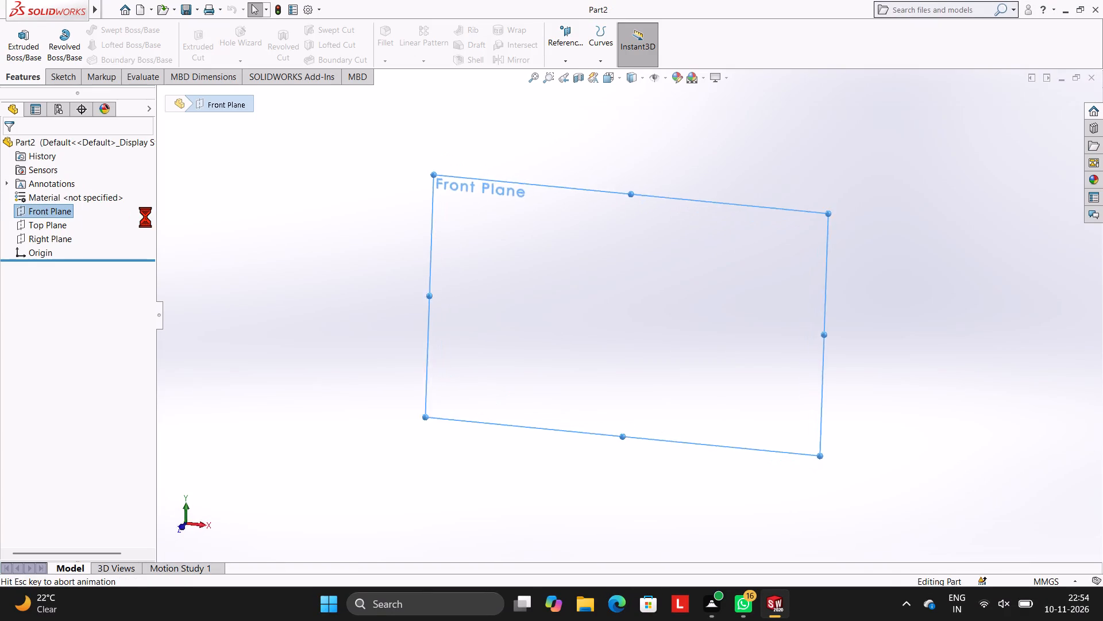
click(559, 281)
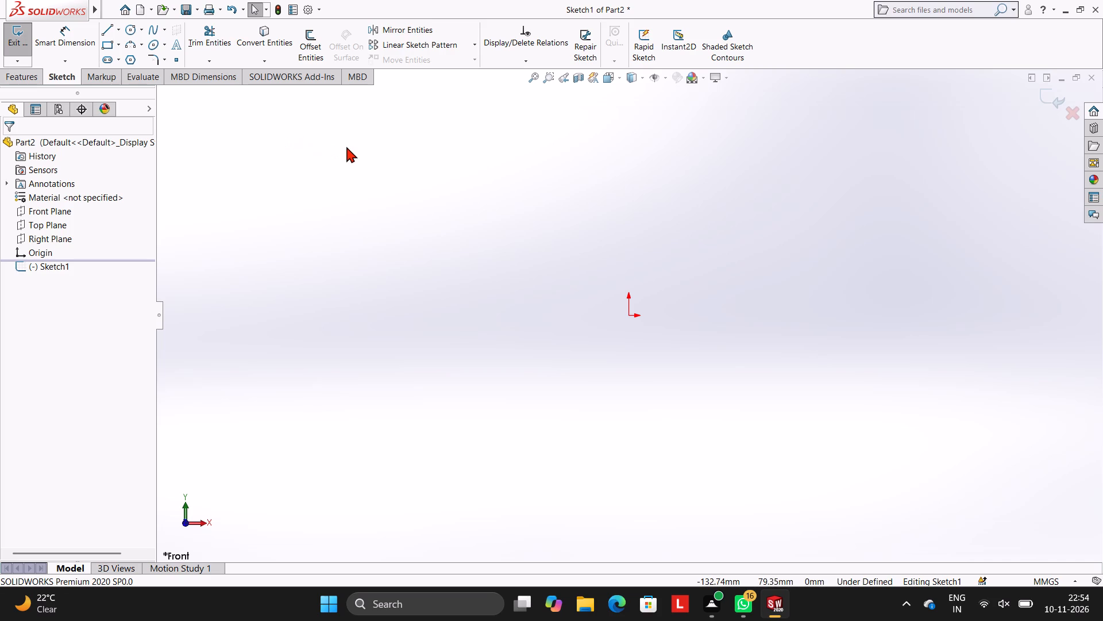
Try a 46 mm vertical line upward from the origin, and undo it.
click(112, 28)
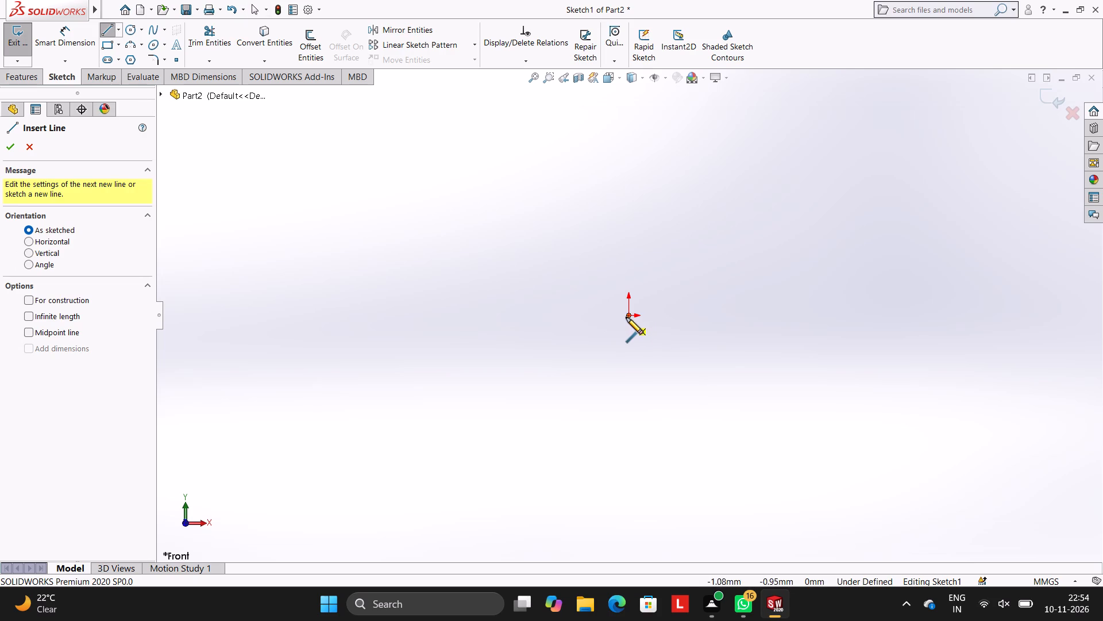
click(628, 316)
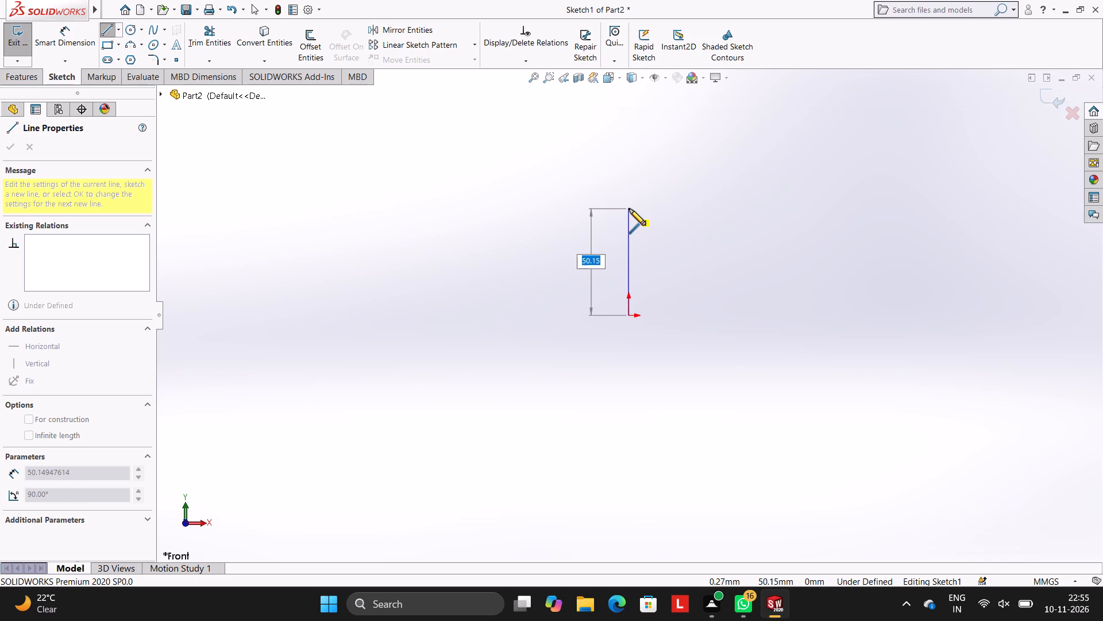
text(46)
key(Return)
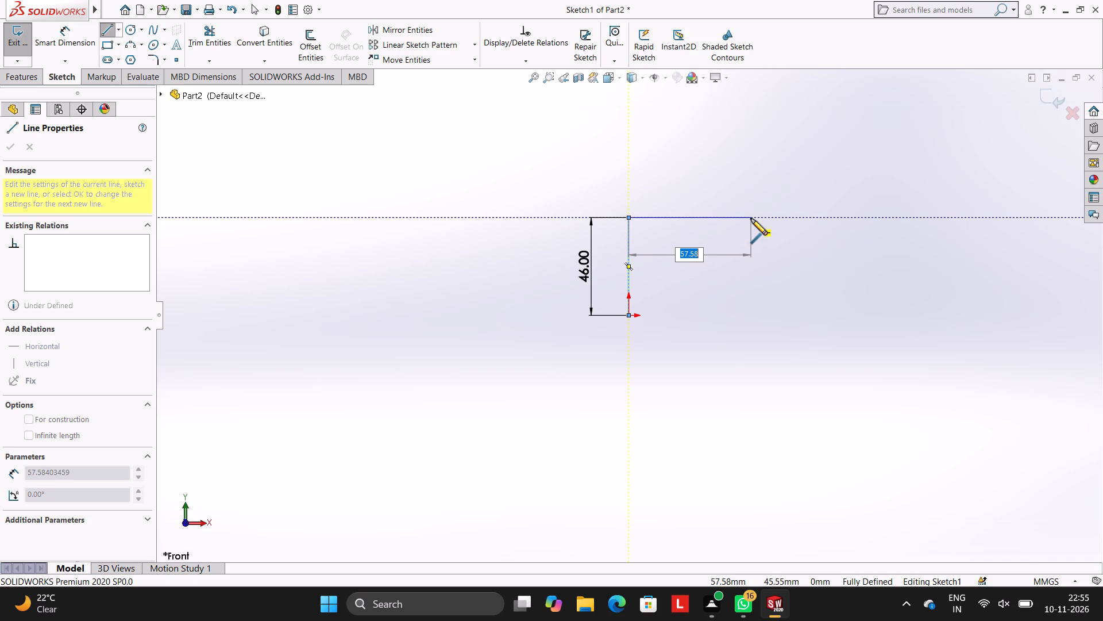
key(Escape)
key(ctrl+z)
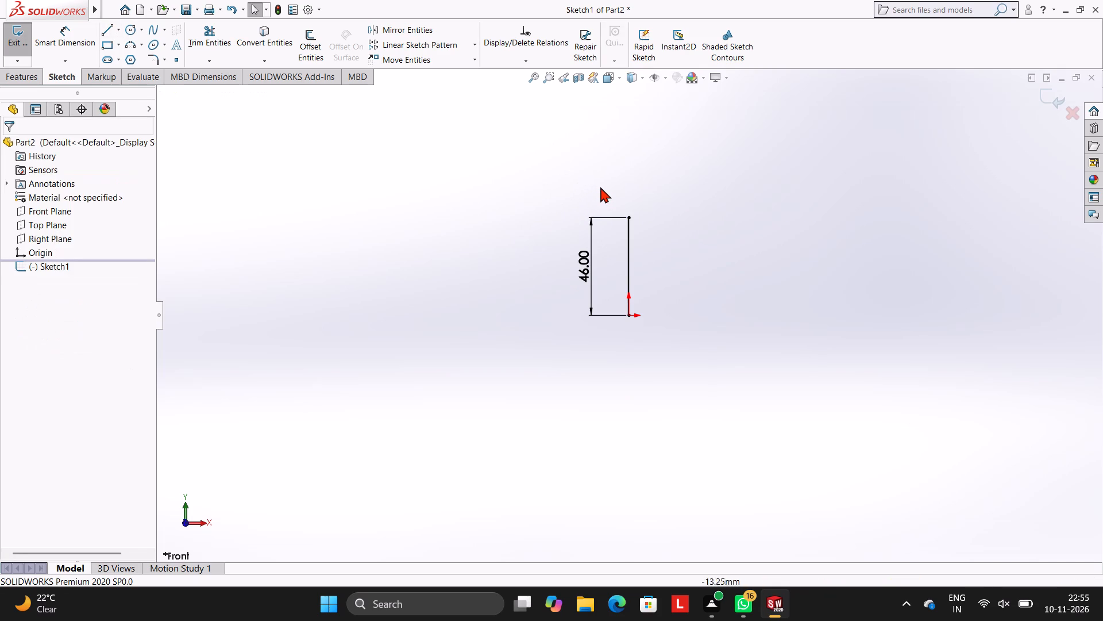
Sketch a closed rectangle with lines from the origin: 36 mm up, 40 mm right, 72 mm down, 40 mm left, and back to the origin.
click(106, 30)
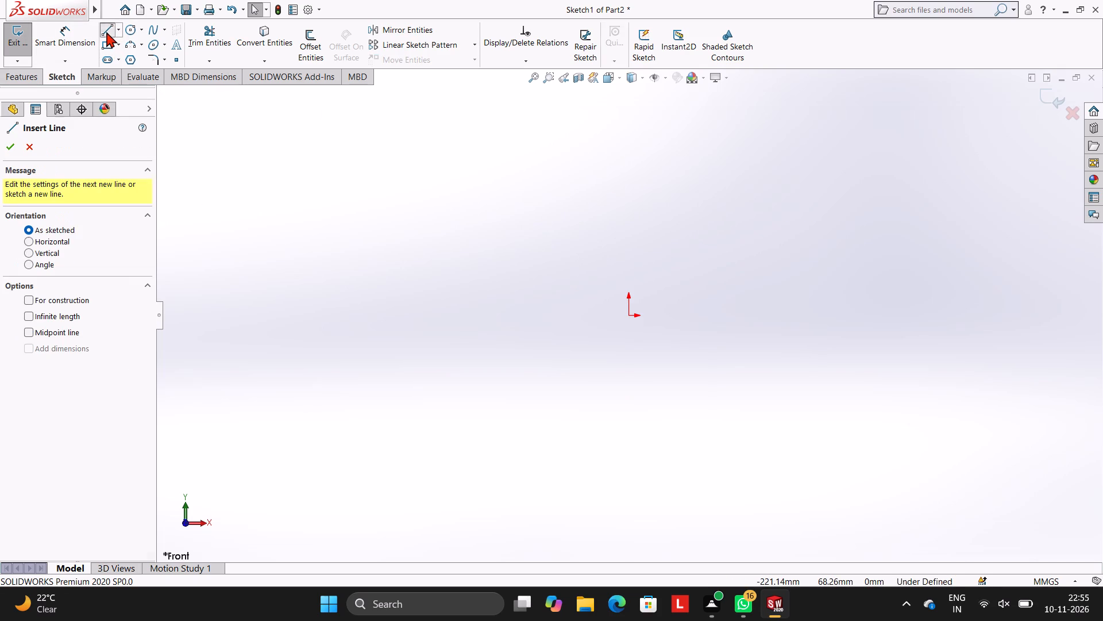
click(625, 316)
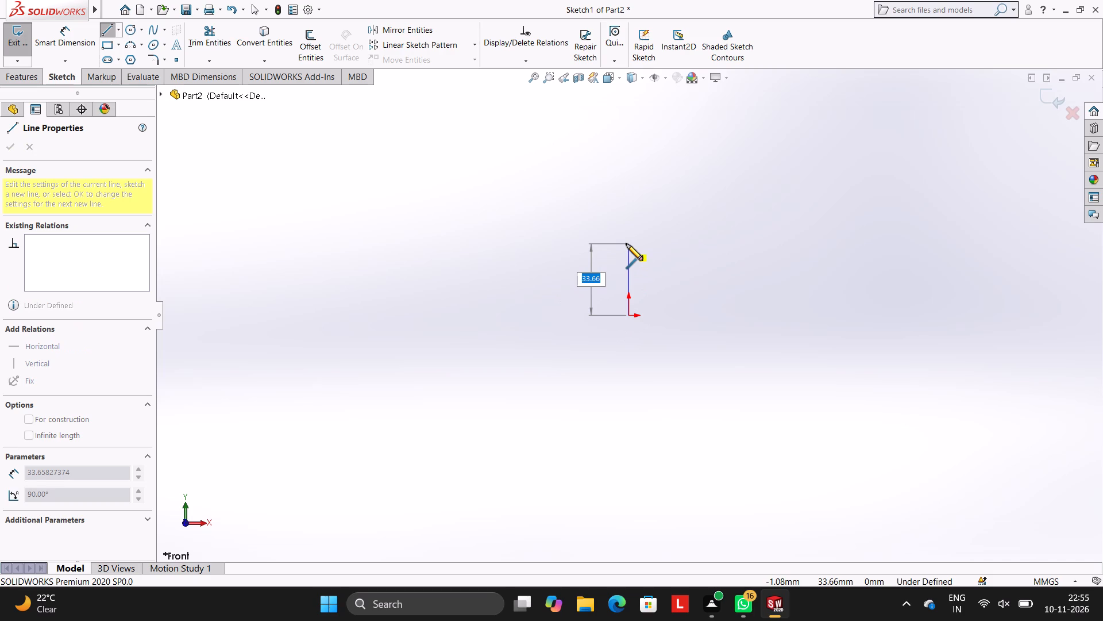
text(36)
key(Return)
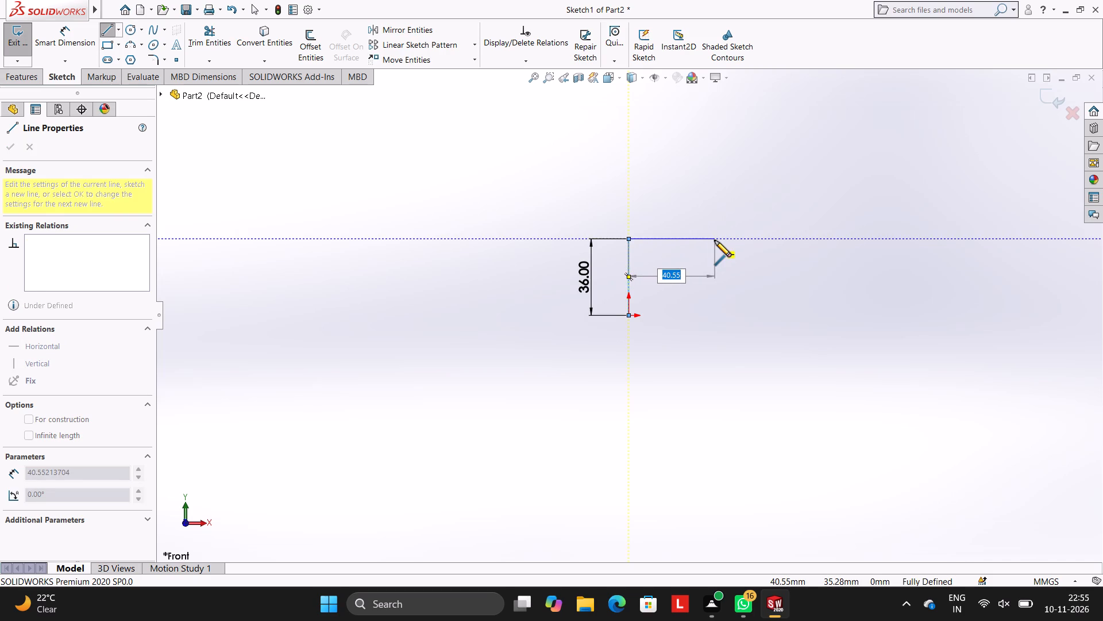
text(40)
key(Return)
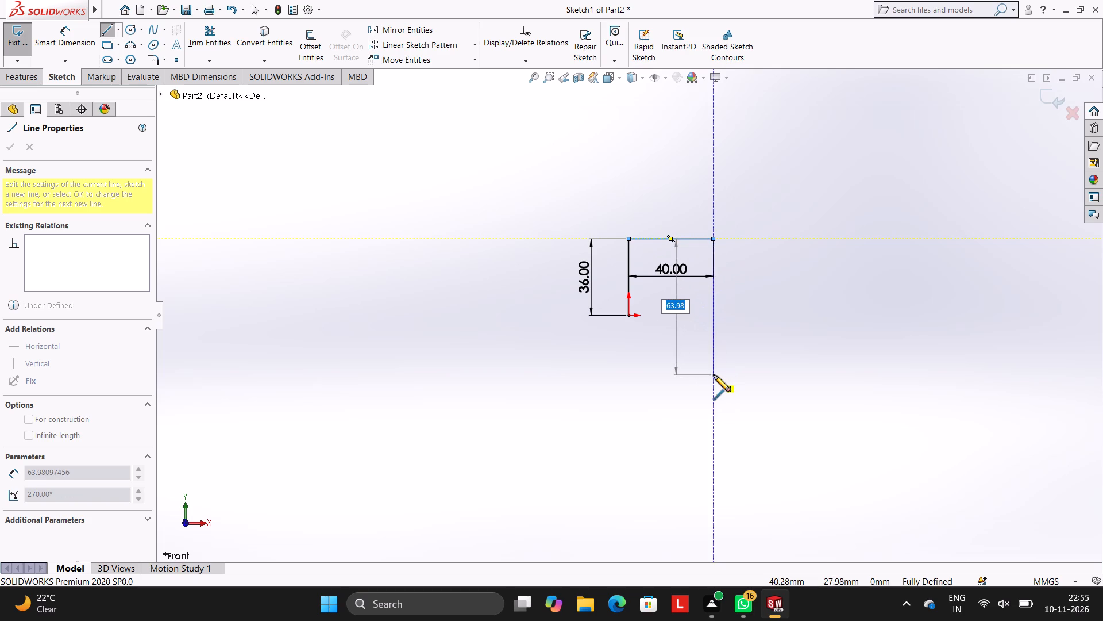
text(72)
key(Return)
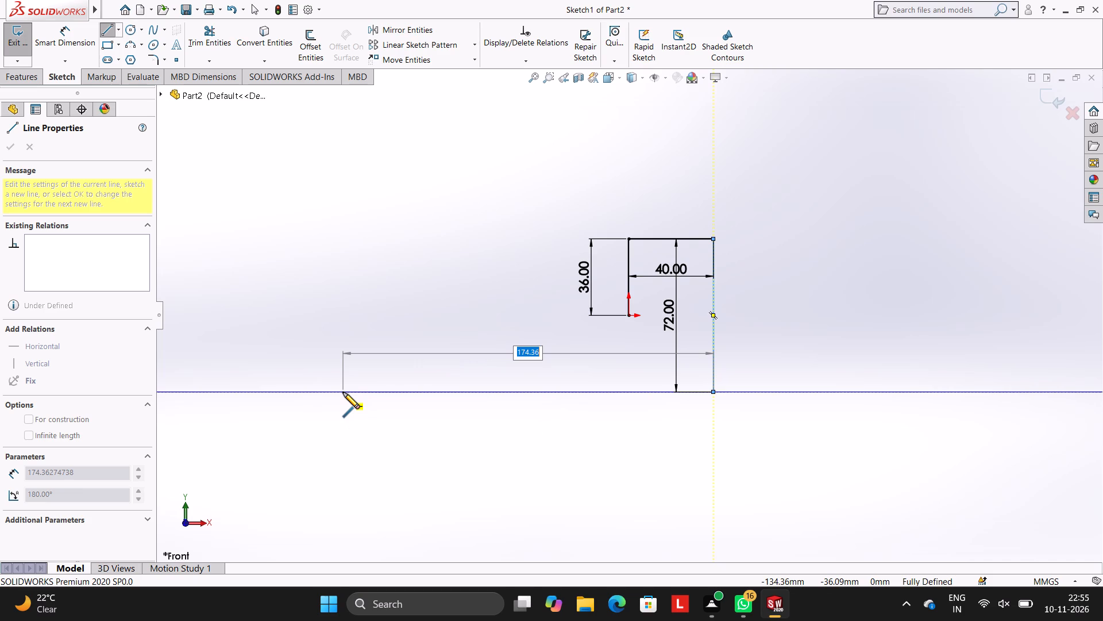
text(40)
key(Return)
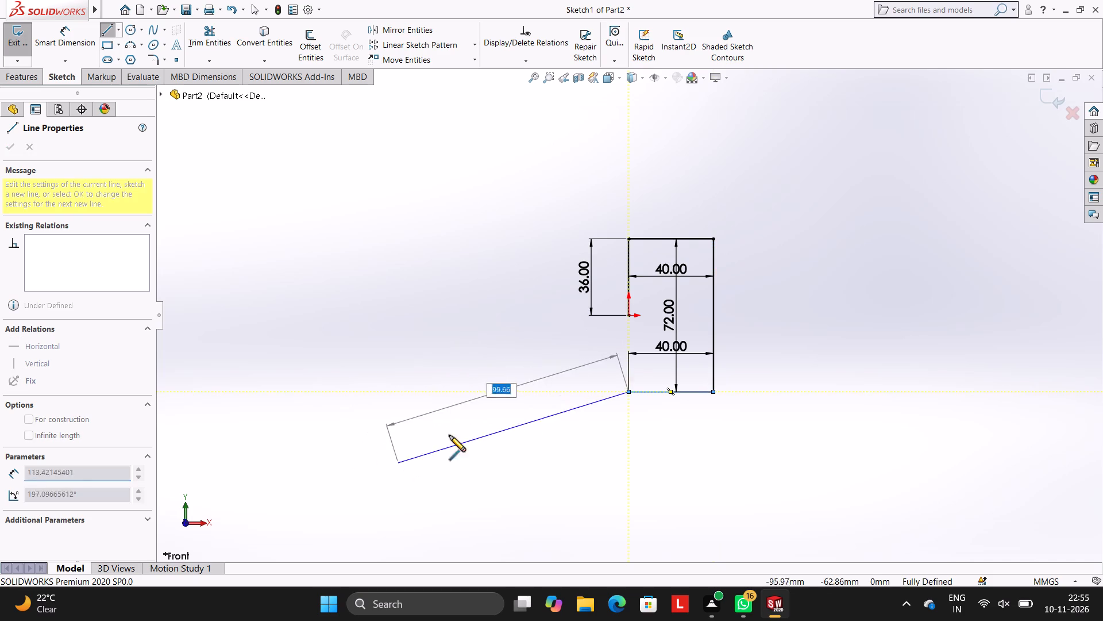
click(628, 313)
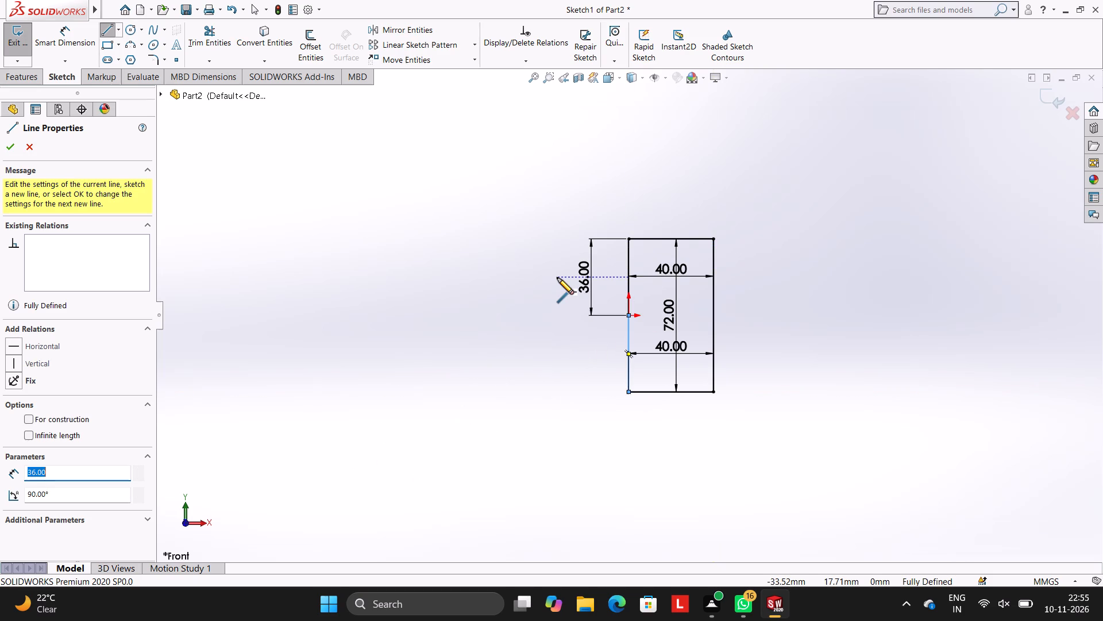
key(Escape)
key(Escape)
key(Escape)
key(Escape)
key(Escape)
Sketch a circle of 10 mm radius centred on the rectangle's upper-left corner.
scroll(716, 277, down, 2)
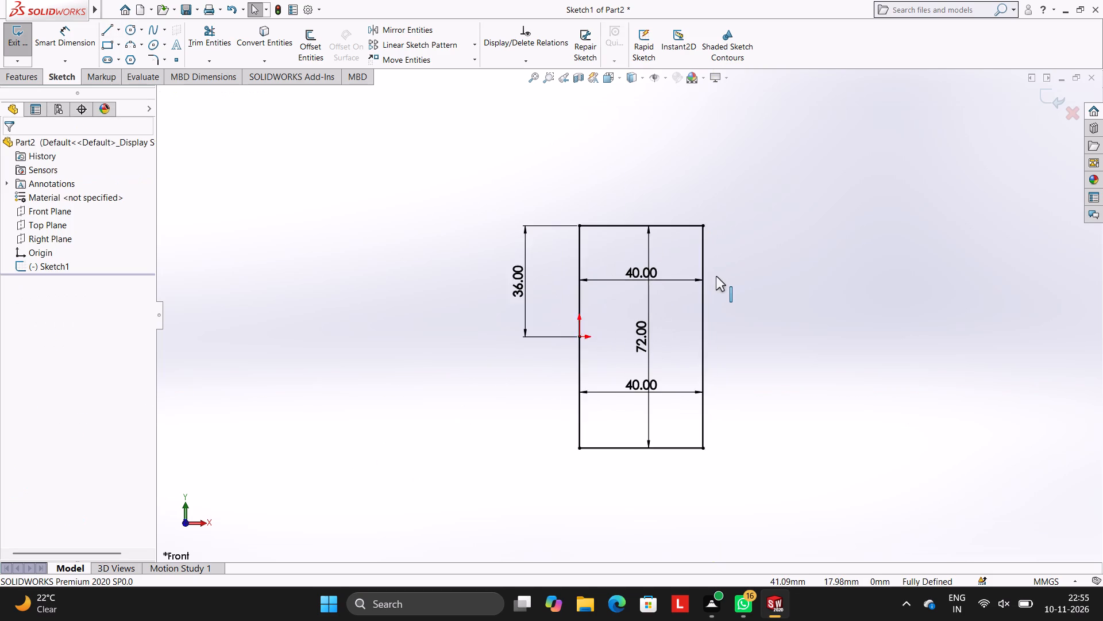
scroll(716, 276, up, 1)
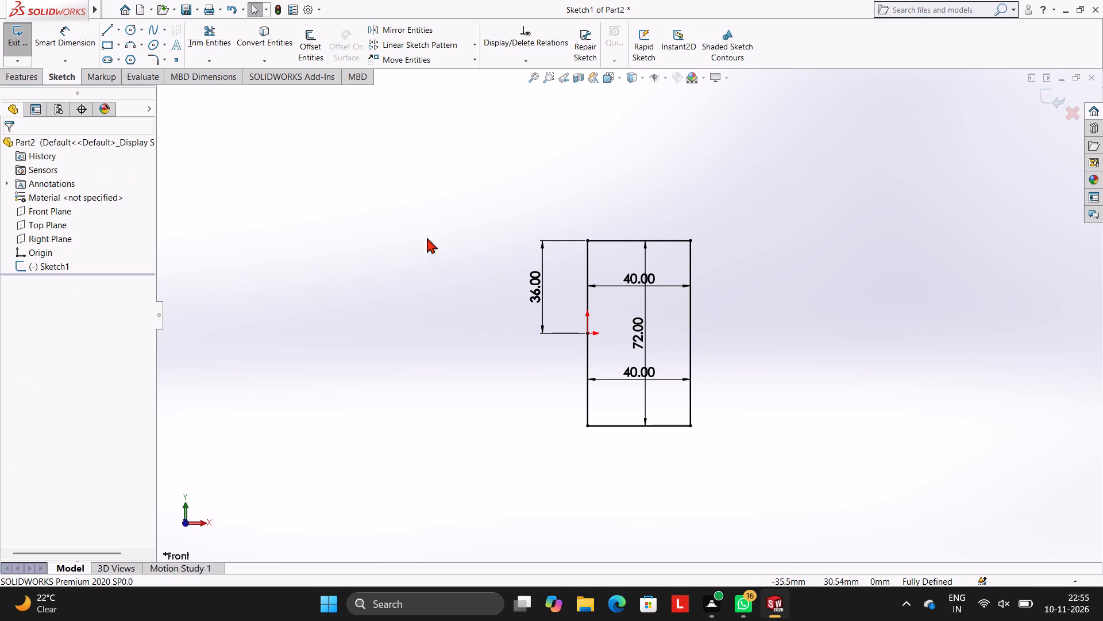
click(134, 29)
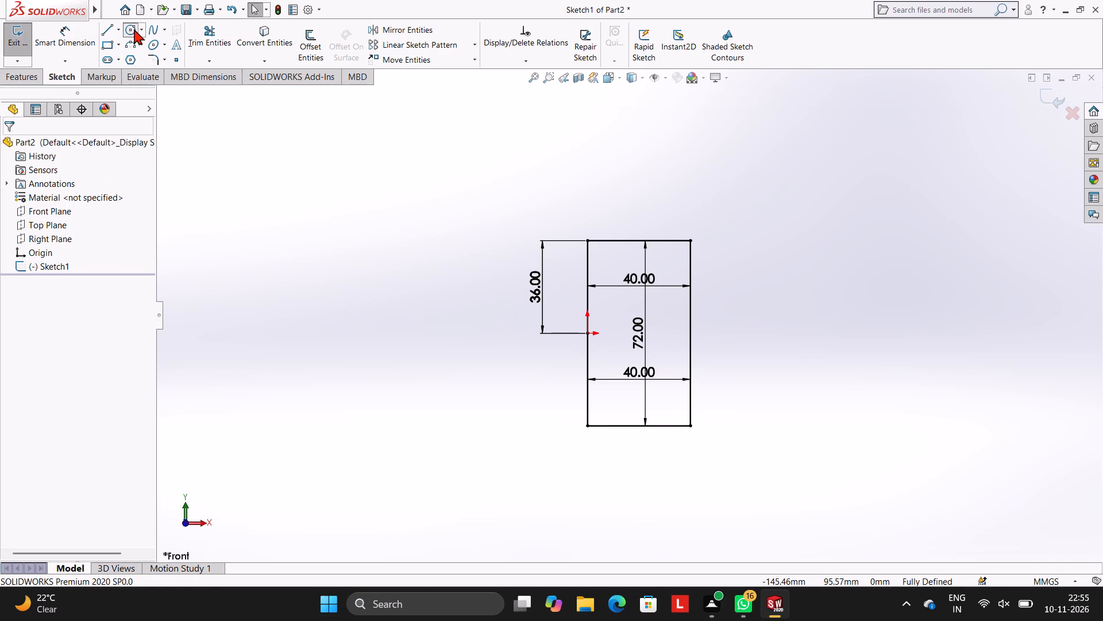
click(48, 245)
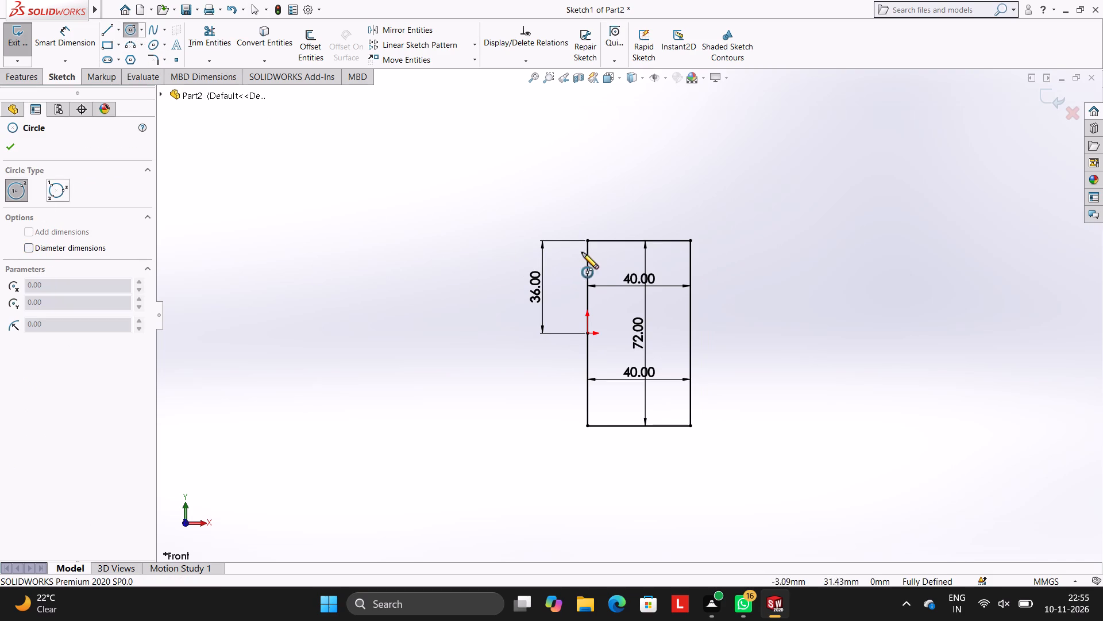
click(586, 240)
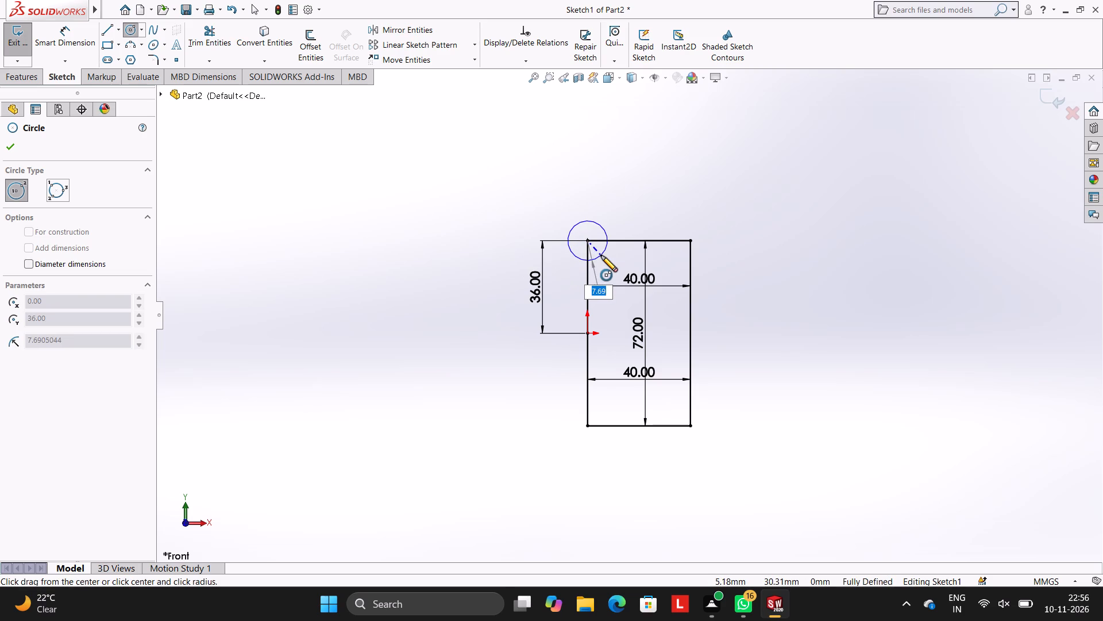
text(10.)
key(Return)
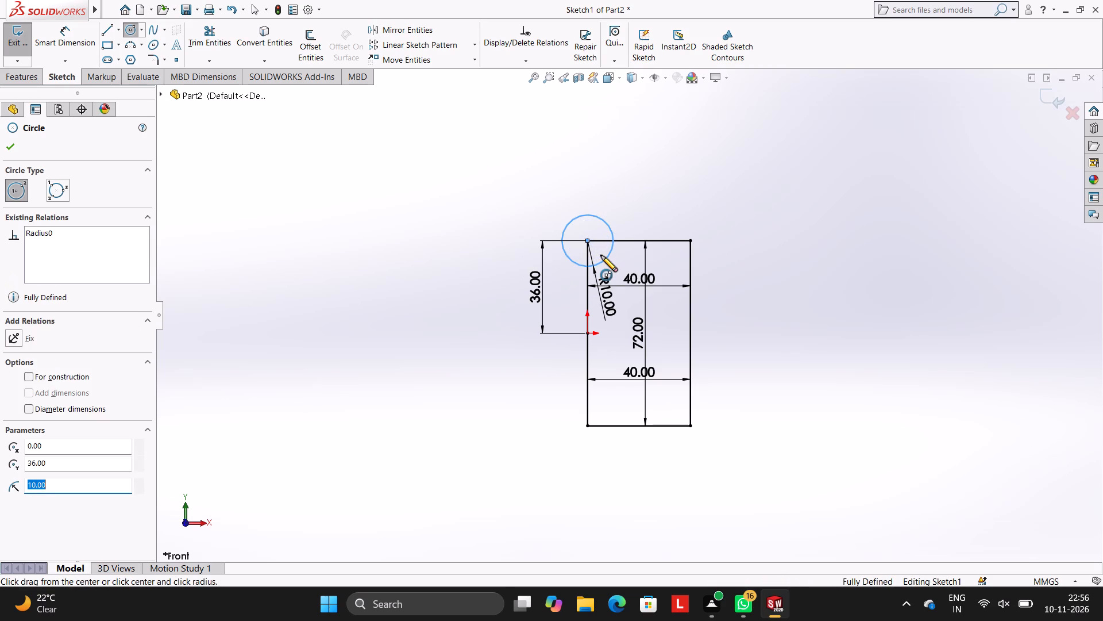
key(grave)
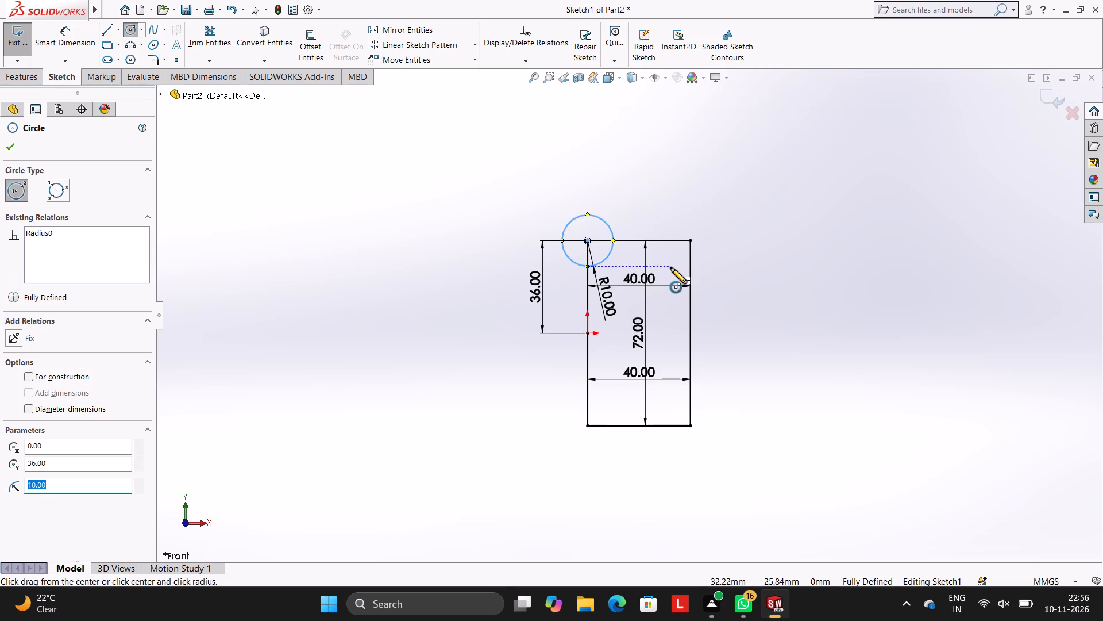
key(grave)
key(grave)
key(Escape)
key(Escape)
key(Escape)
key(Escape)
key(Escape)
key(Escape)
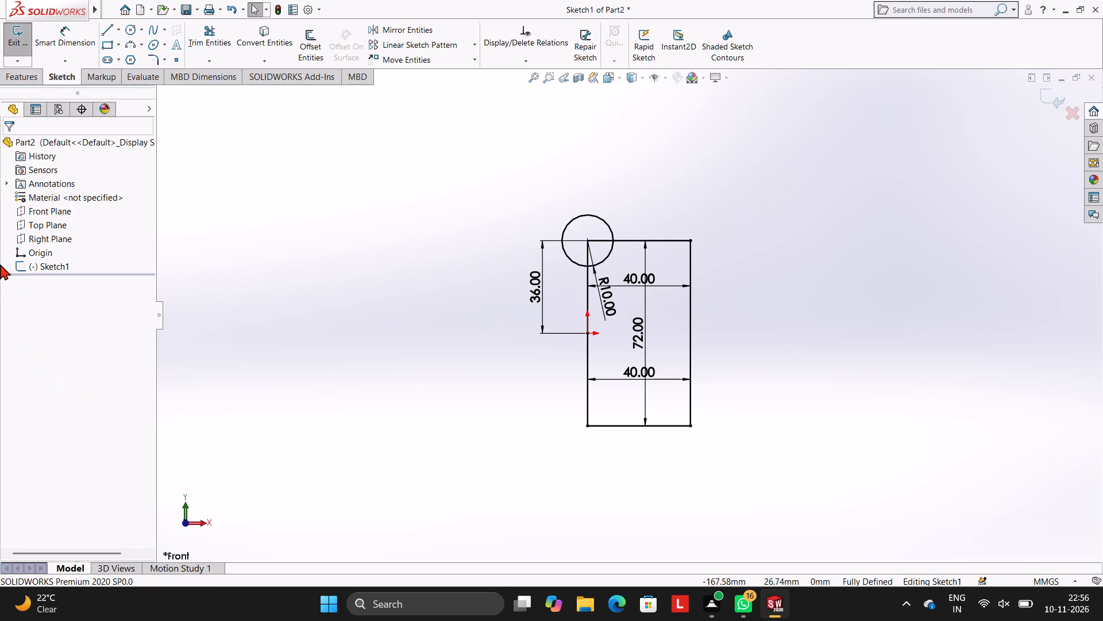
key(Escape)
key(Escape)
key(Escape)
key(Escape)
Sketch a circle of 10 mm radius centred on the rectangle's upper-right corner.
click(132, 32)
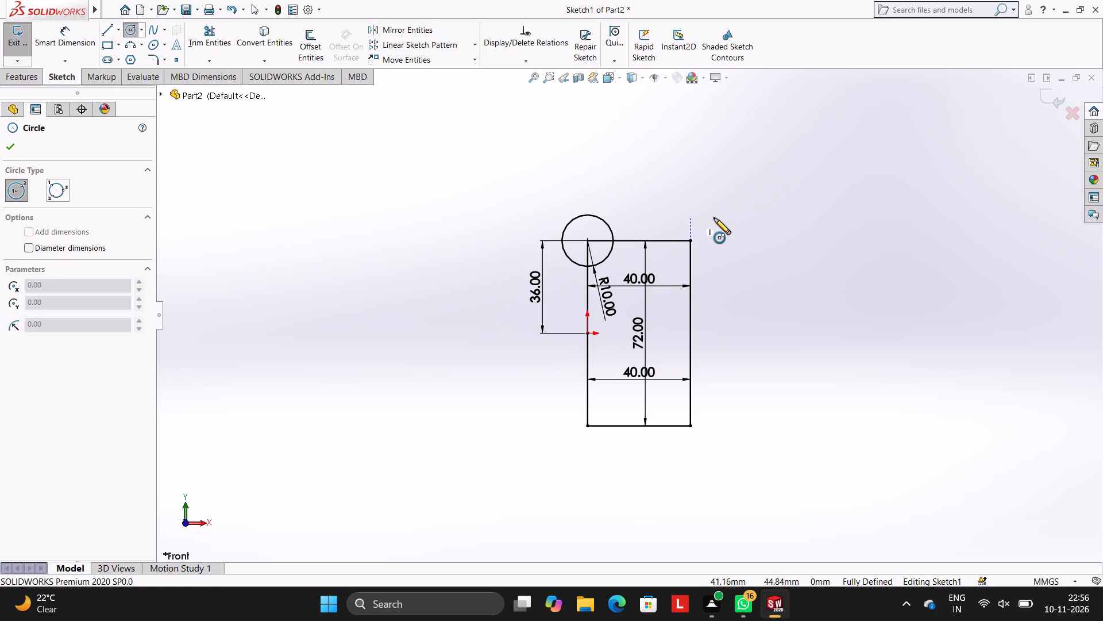
click(691, 241)
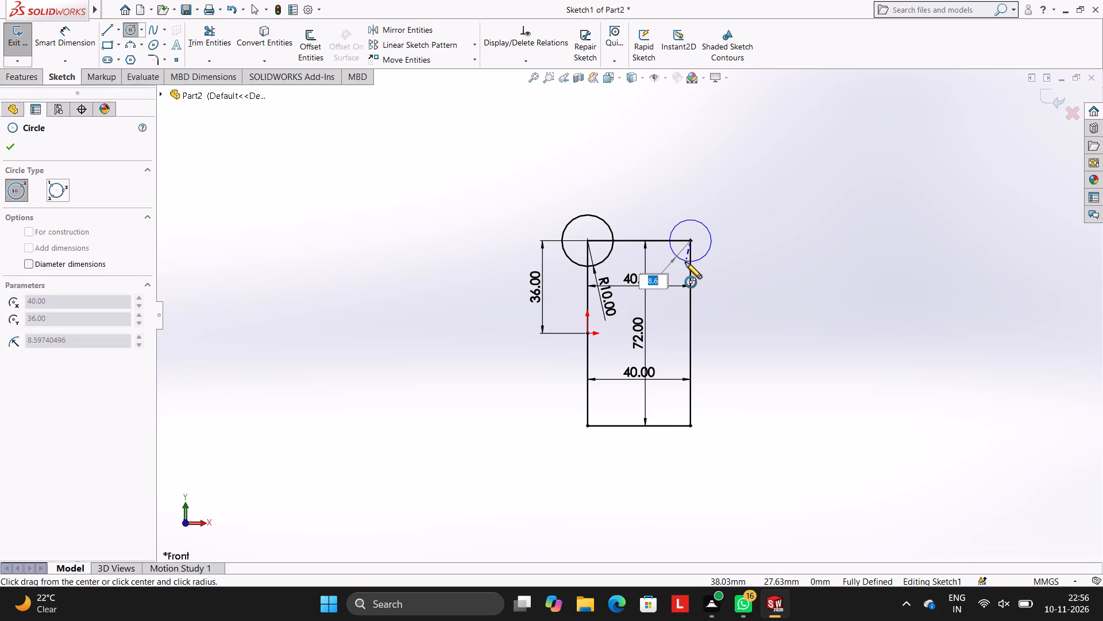
text(10)
key(Return)
key(Escape)
key(Escape)
key(Escape)
key(Escape)
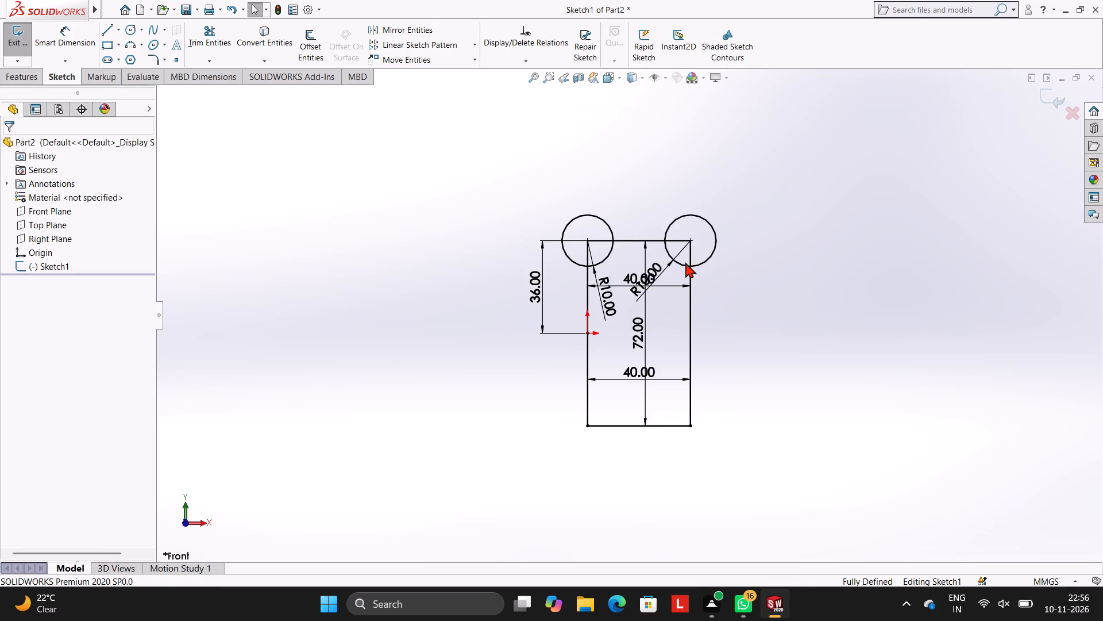
key(Escape)
key(Escape)
key(Escape)
key(Escape)
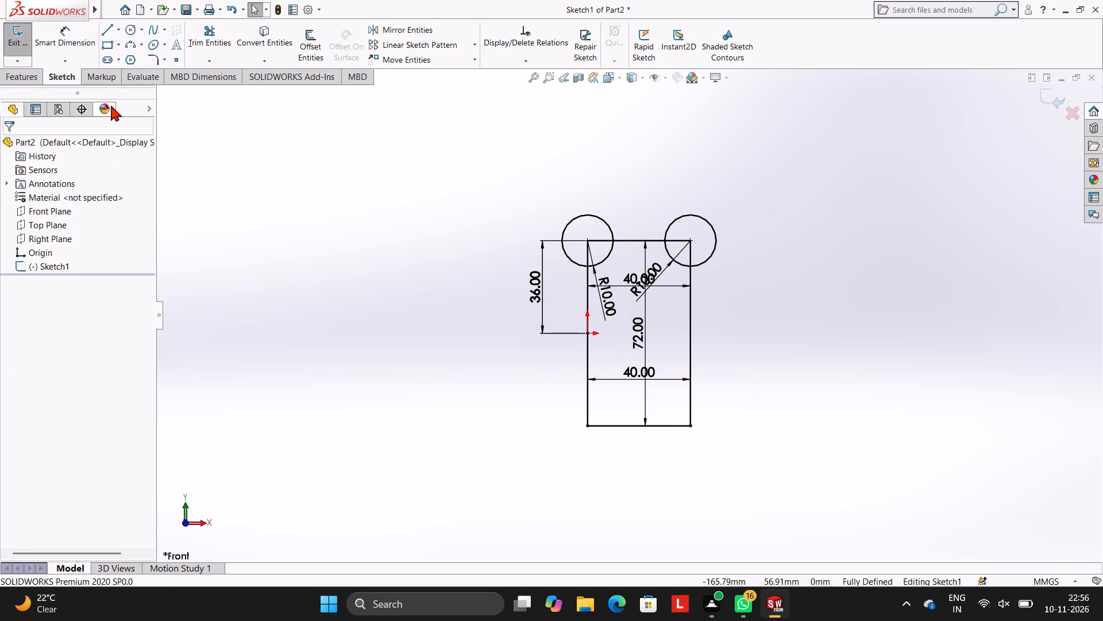
Sketch a circle of 10 mm radius centred on the rectangle's lower-left corner.
drag(128, 30, 131, 36)
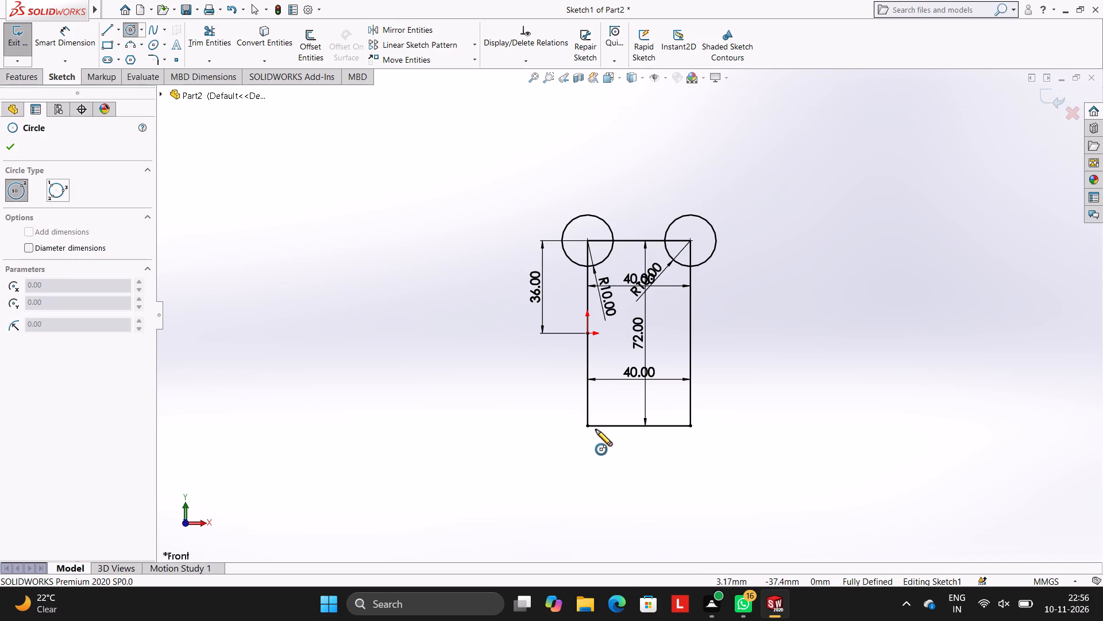
click(587, 426)
text(10)
key(Return)
key(Escape)
key(Escape)
key(Escape)
key(Escape)
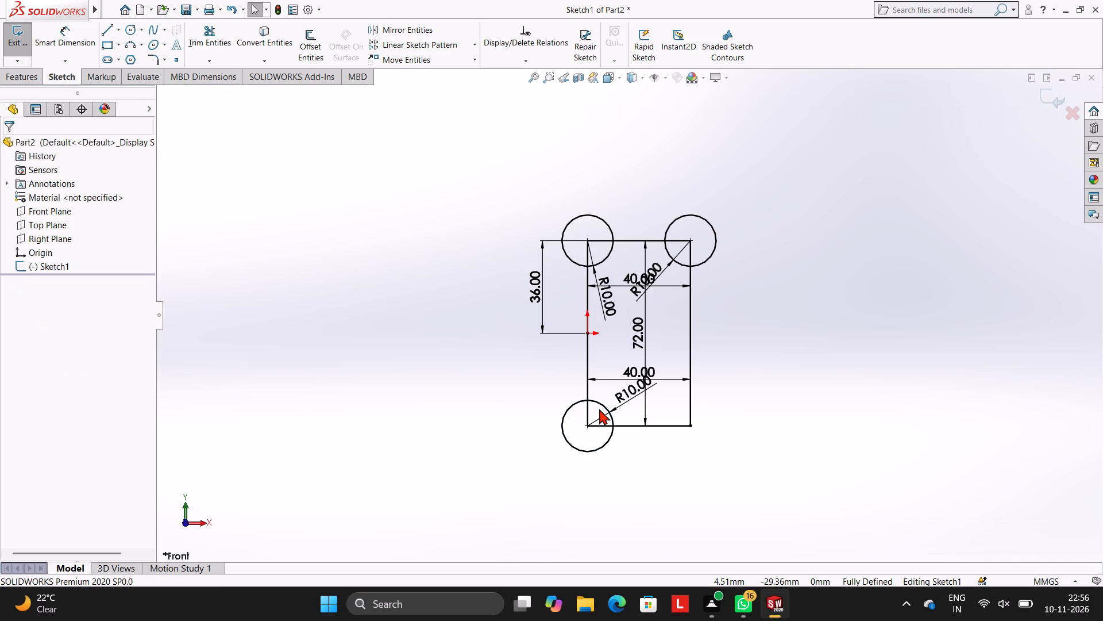
Sketch a circle of 10 mm radius centred on the rectangle's lower-right corner.
click(130, 25)
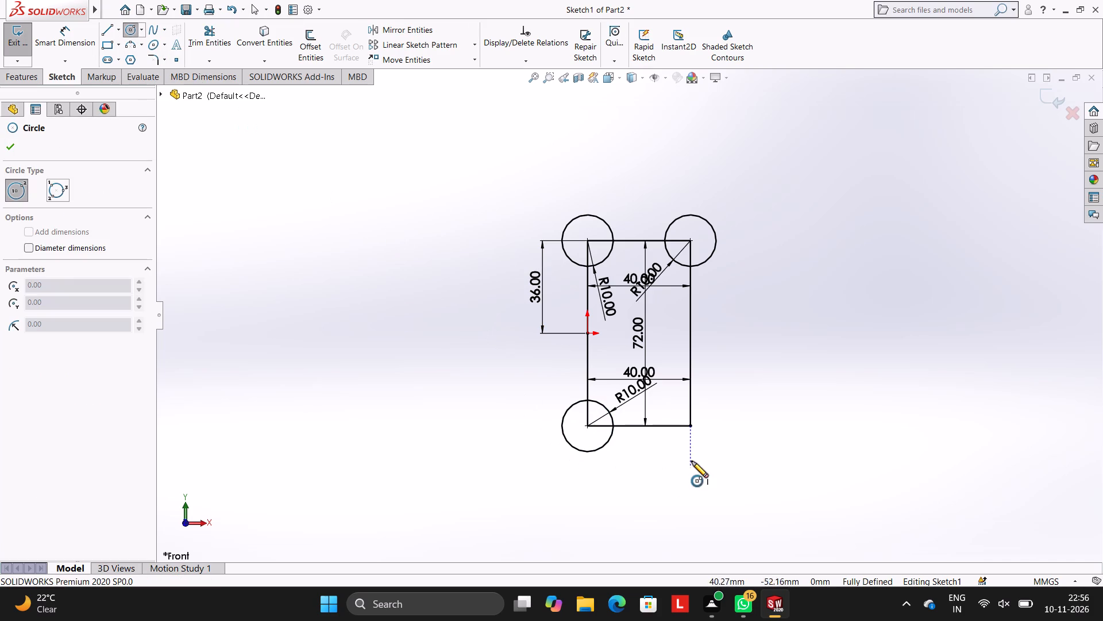
click(689, 424)
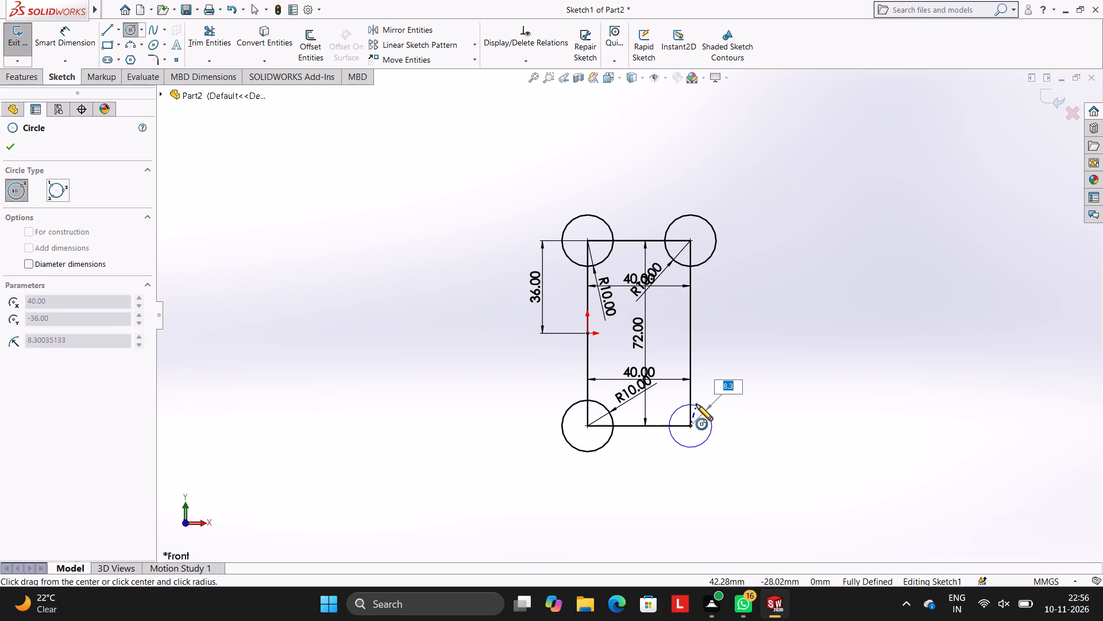
text(10)
key(Return)
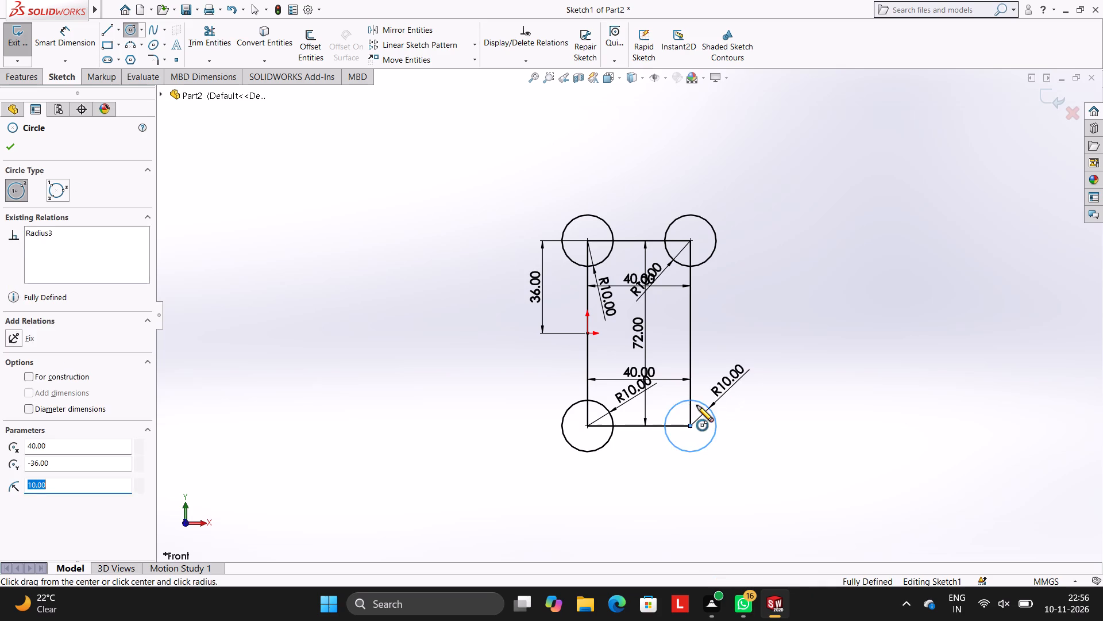
key(Escape)
key(Escape)
key(Escape)
key(Escape)
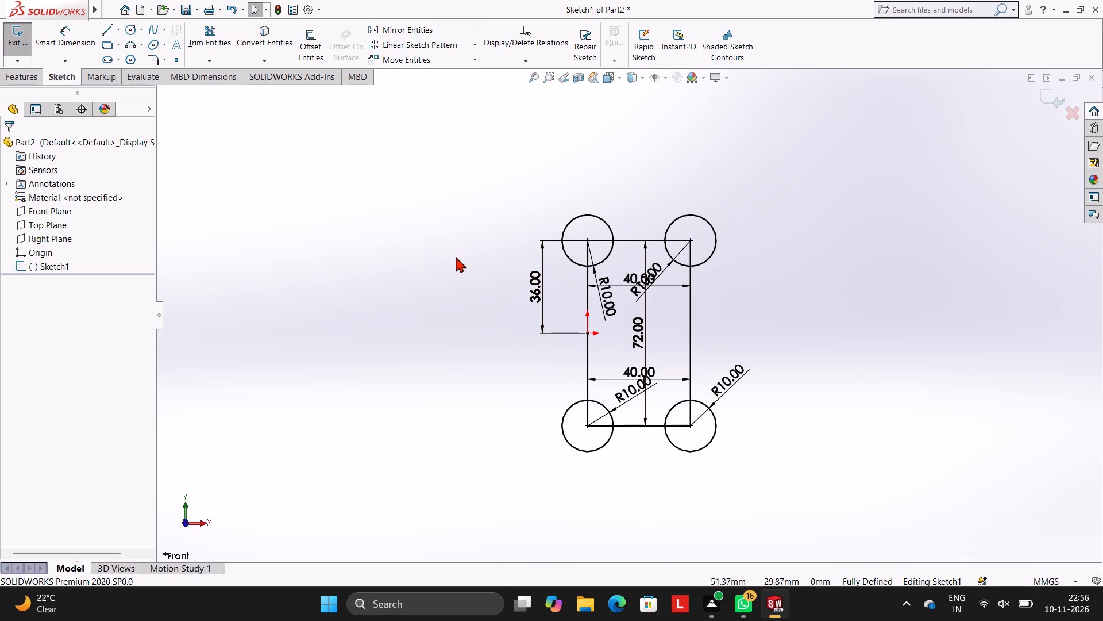
Draw a 40 mm horizontal line joining the topmost points of the two upper circles.
click(106, 29)
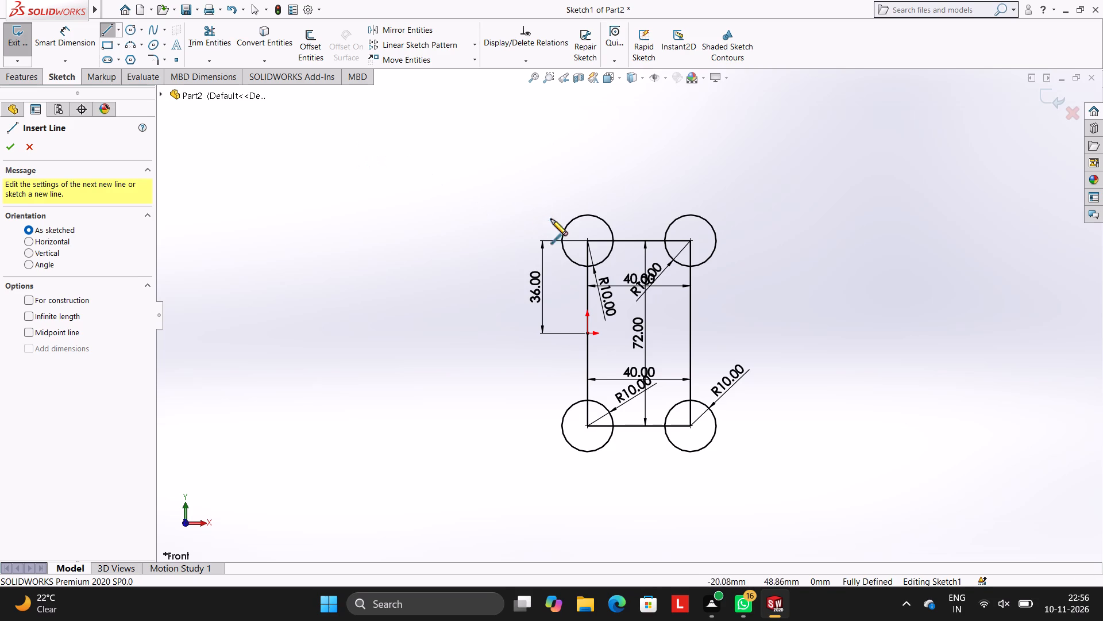
click(588, 214)
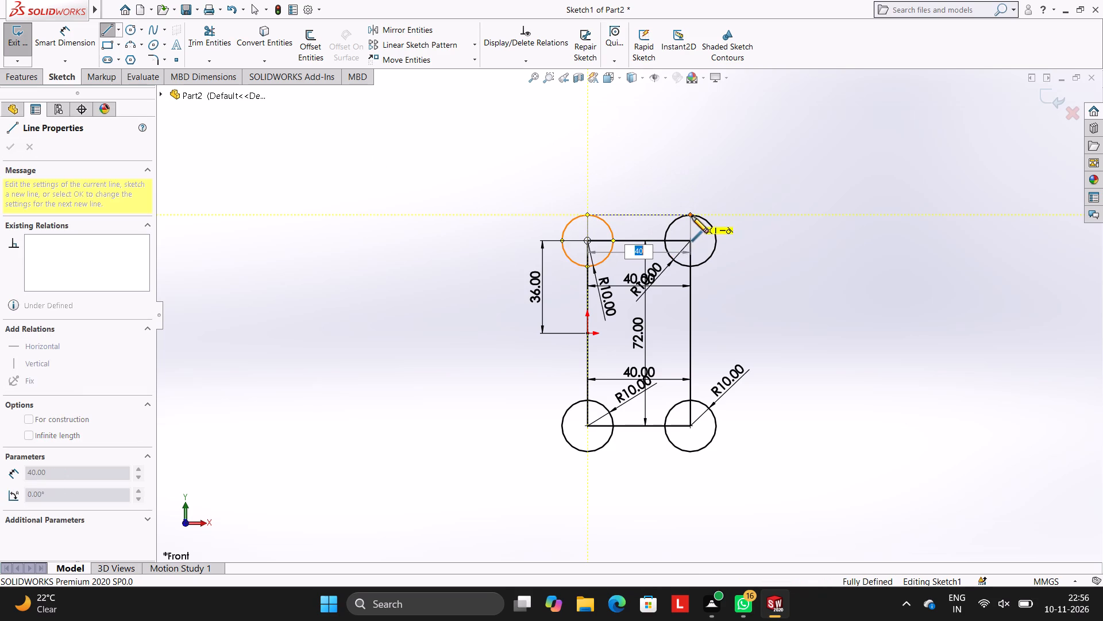
click(692, 216)
key(Escape)
key(Escape)
key(Escape)
key(Escape)
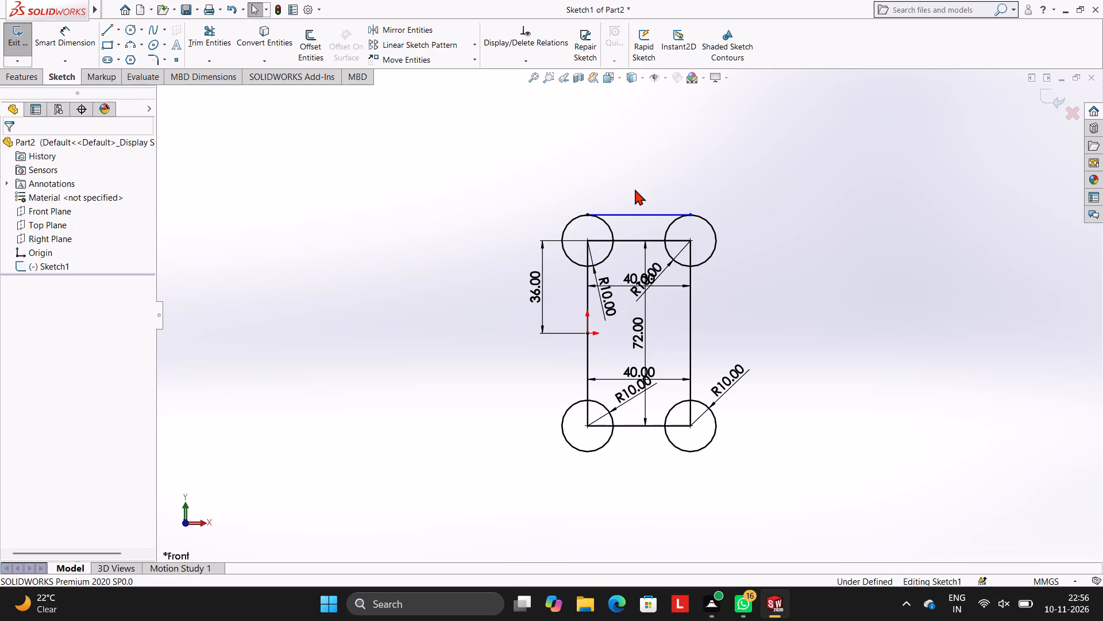
key(Escape)
Draw a 72 mm vertical line joining the leftmost points of the two left circles.
click(111, 28)
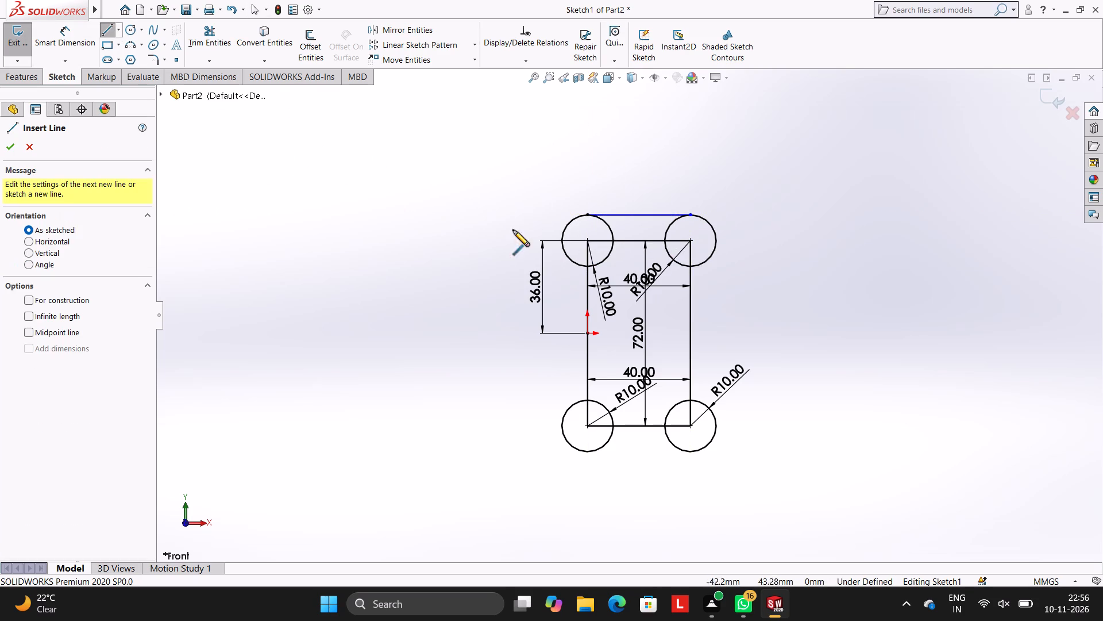
click(562, 240)
click(563, 426)
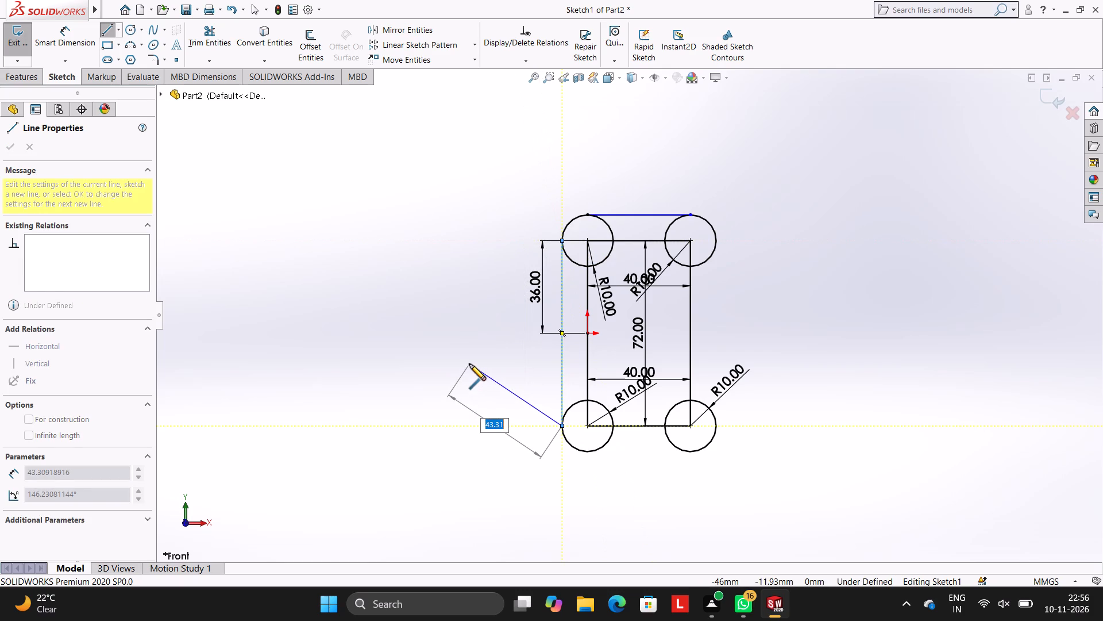
key(Escape)
key(Escape)
key(Escape)
key(Escape)
key(Escape)
key(Escape)
key(Escape)
key(Escape)
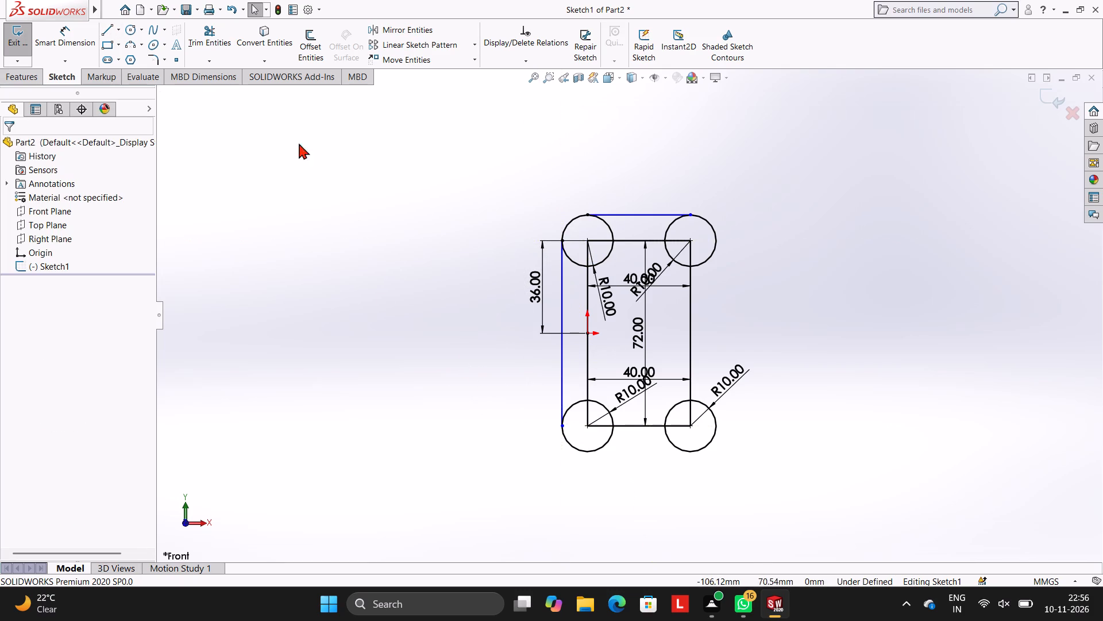
Draw a 40 mm horizontal line joining the lowest points of the two lower circles.
click(108, 29)
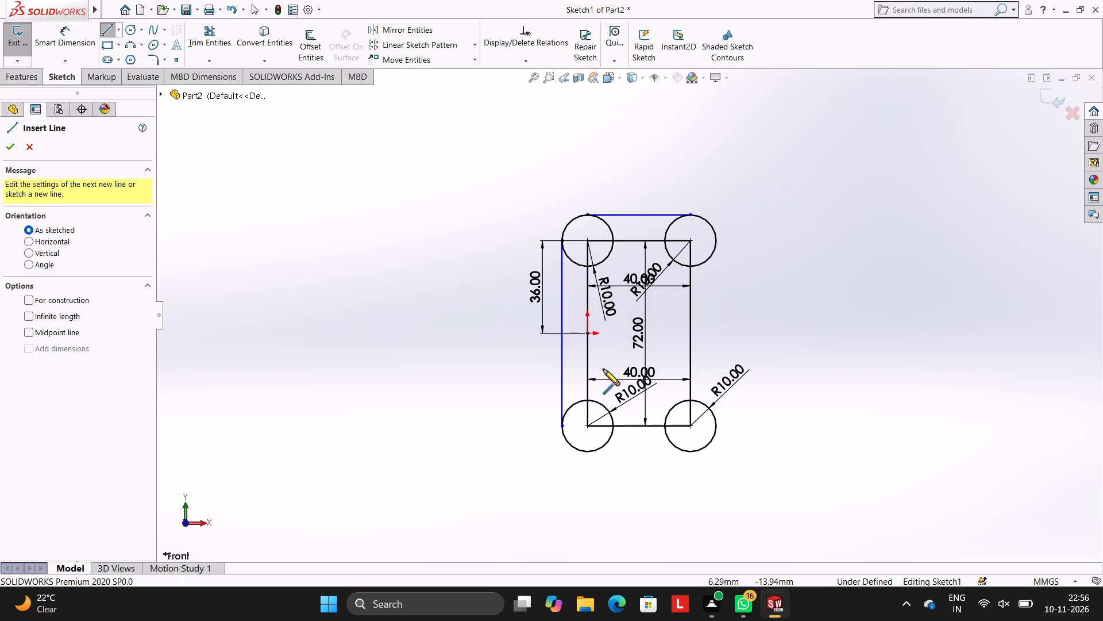
click(587, 451)
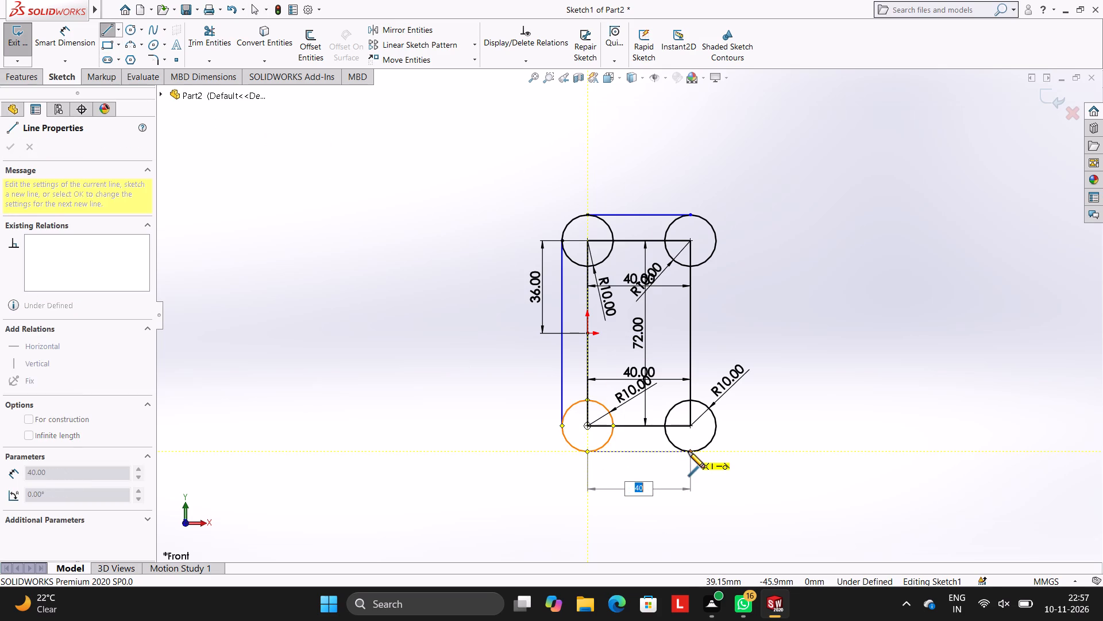
click(692, 451)
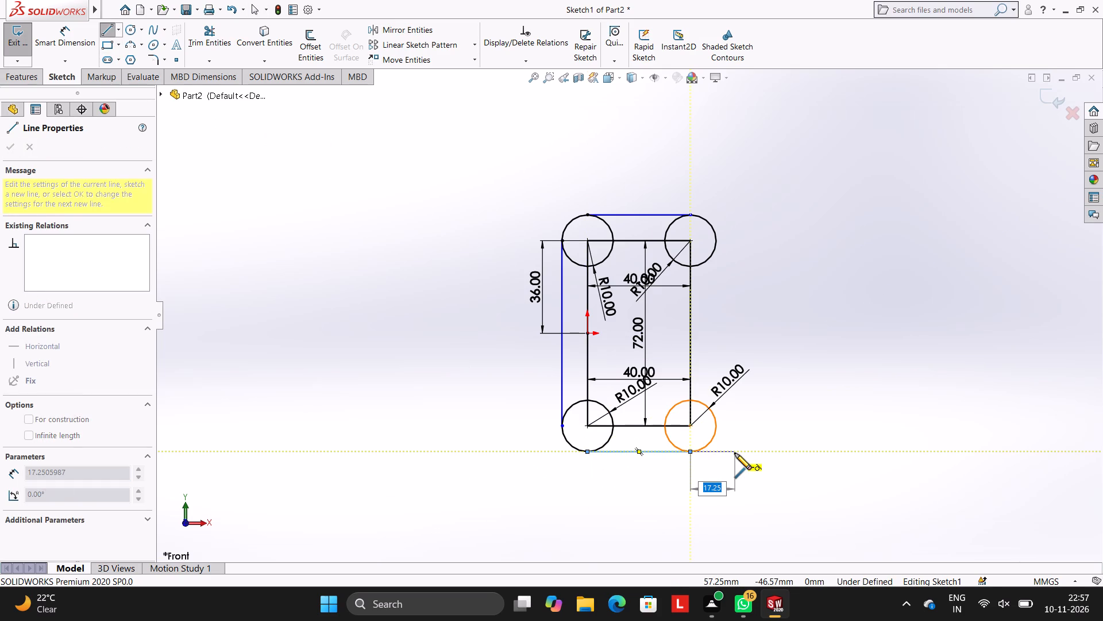
key(Escape)
key(Escape)
key(Escape)
key(Escape)
key(Escape)
Draw a 72 mm vertical line joining the rightmost points of the two right circles.
click(106, 30)
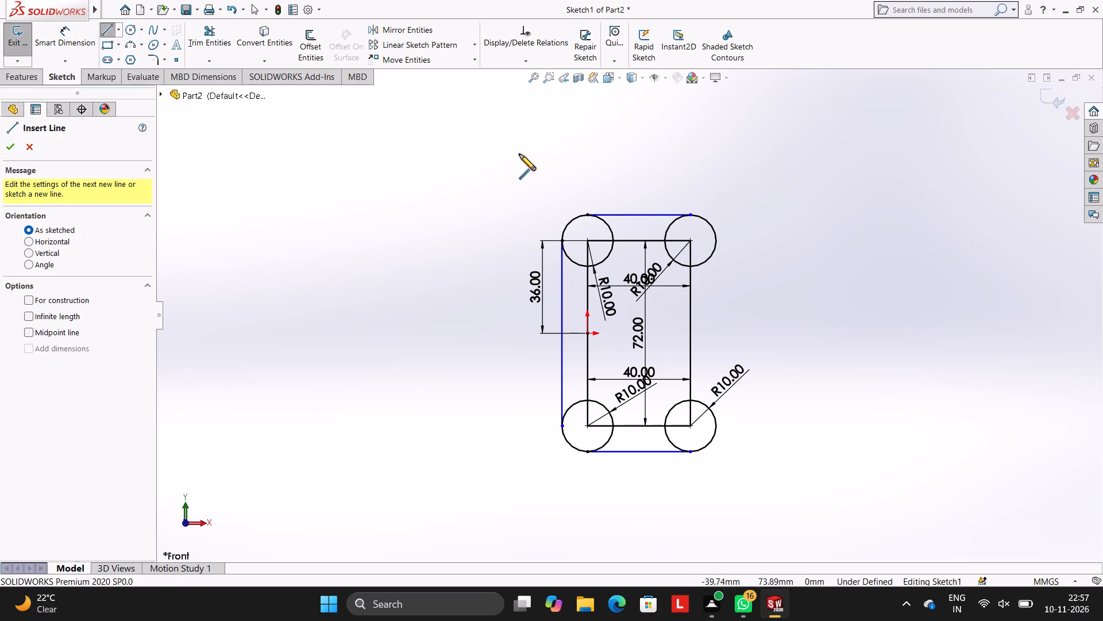
click(718, 241)
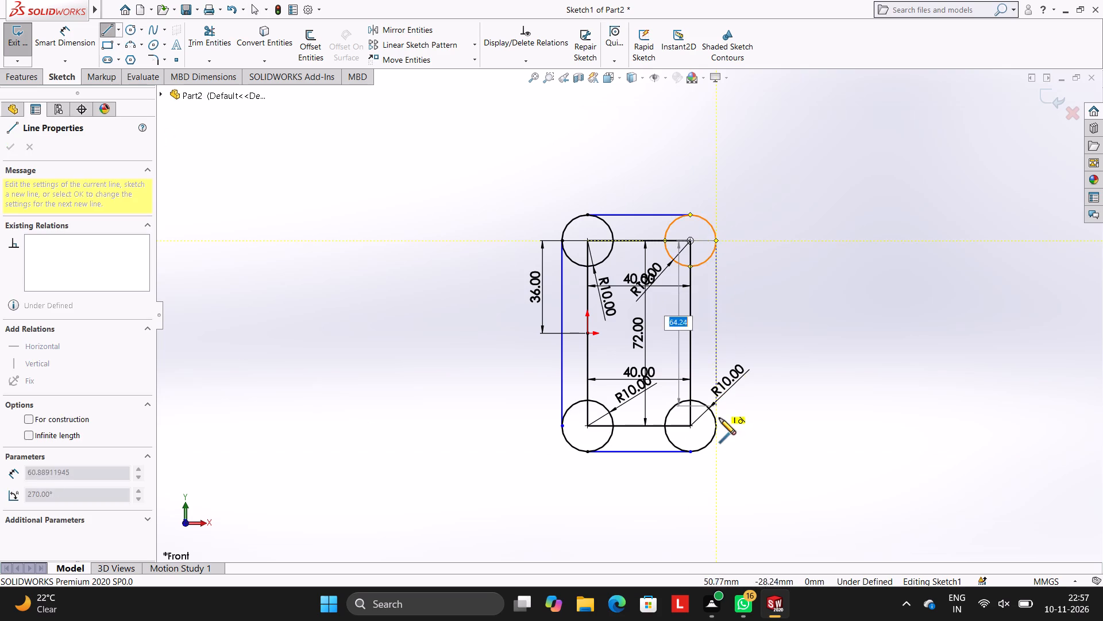
click(716, 425)
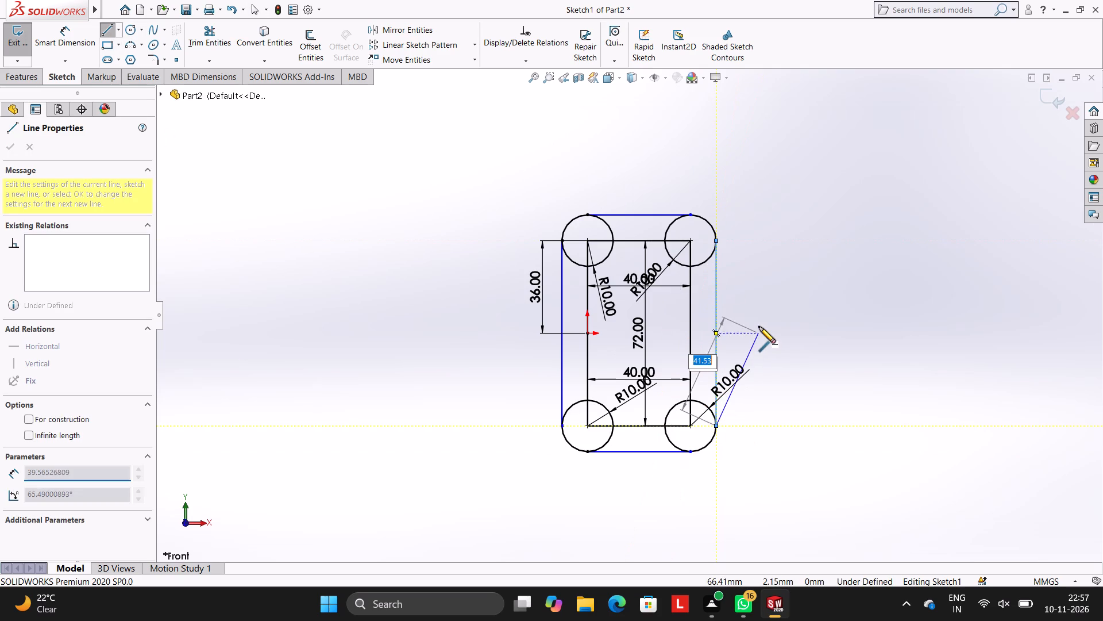
key(Escape)
key(Escape)
key(Escape)
key(Escape)
key(Escape)
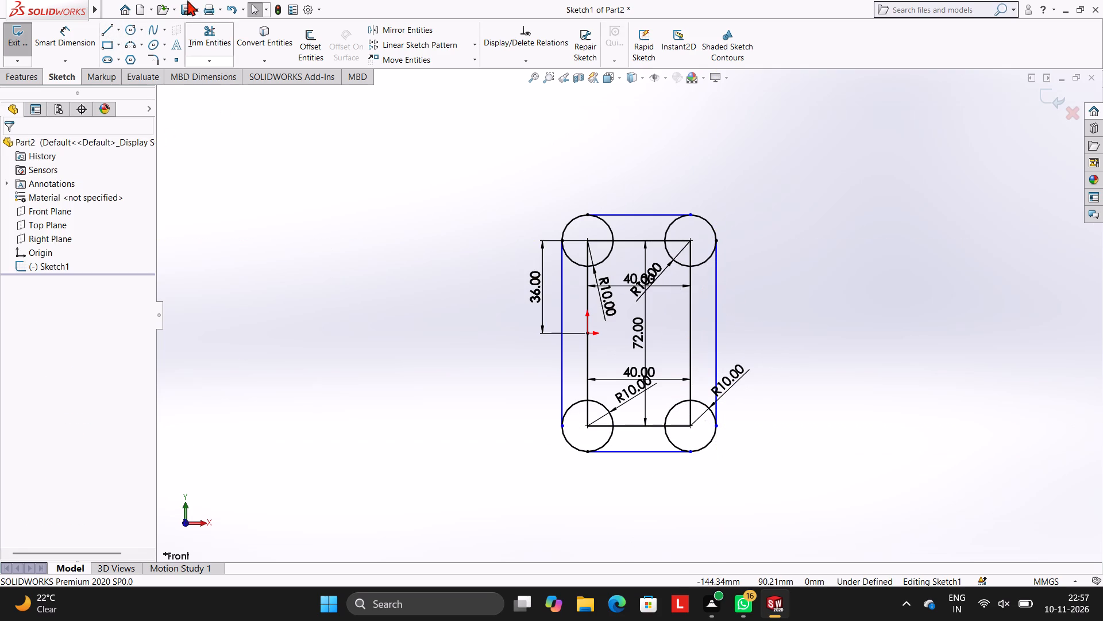
Trim the upper-left circle to its outer corner arc using Trim to closest.
click(212, 28)
click(612, 252)
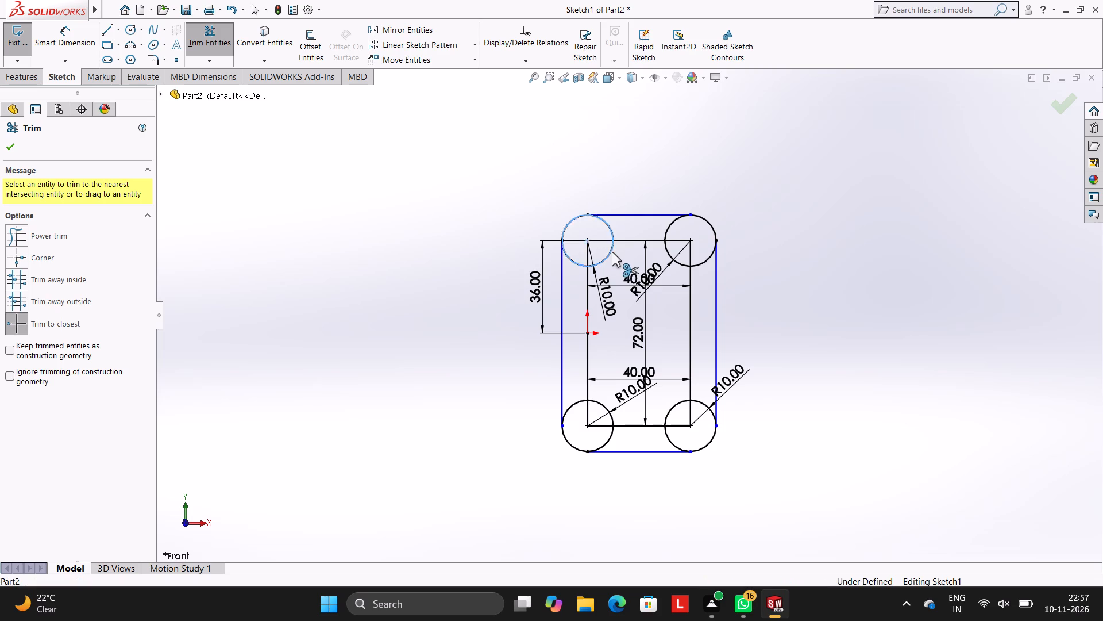
click(613, 233)
click(577, 259)
click(574, 260)
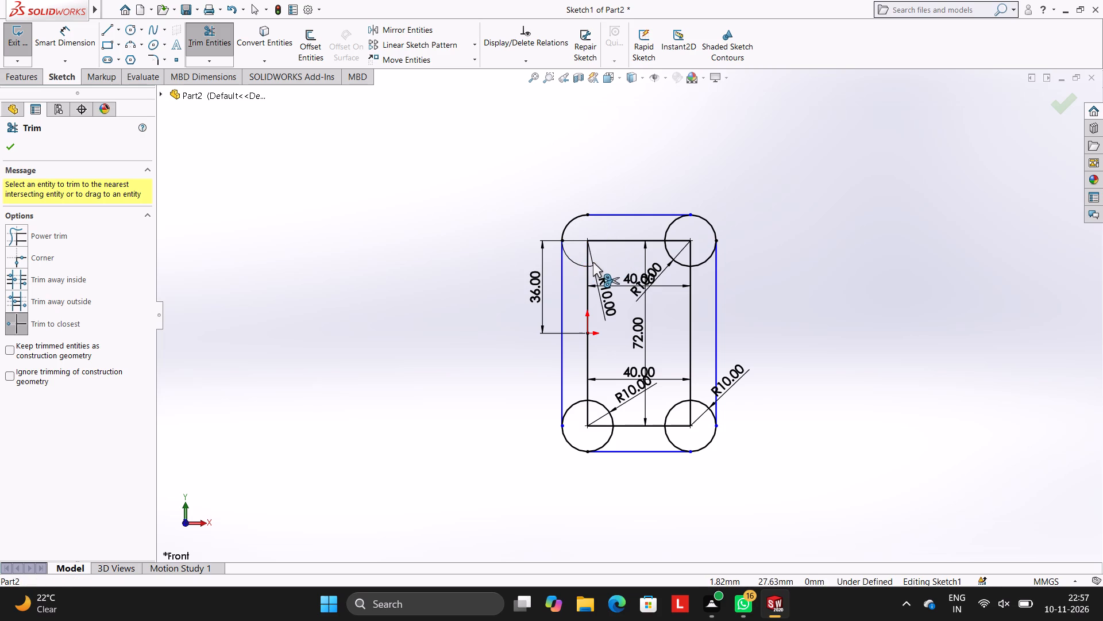
Trim away the inner rectangle's sides and their short pieces inside the circles, accepting deletion of the associated dimensions.
click(587, 260)
click(607, 242)
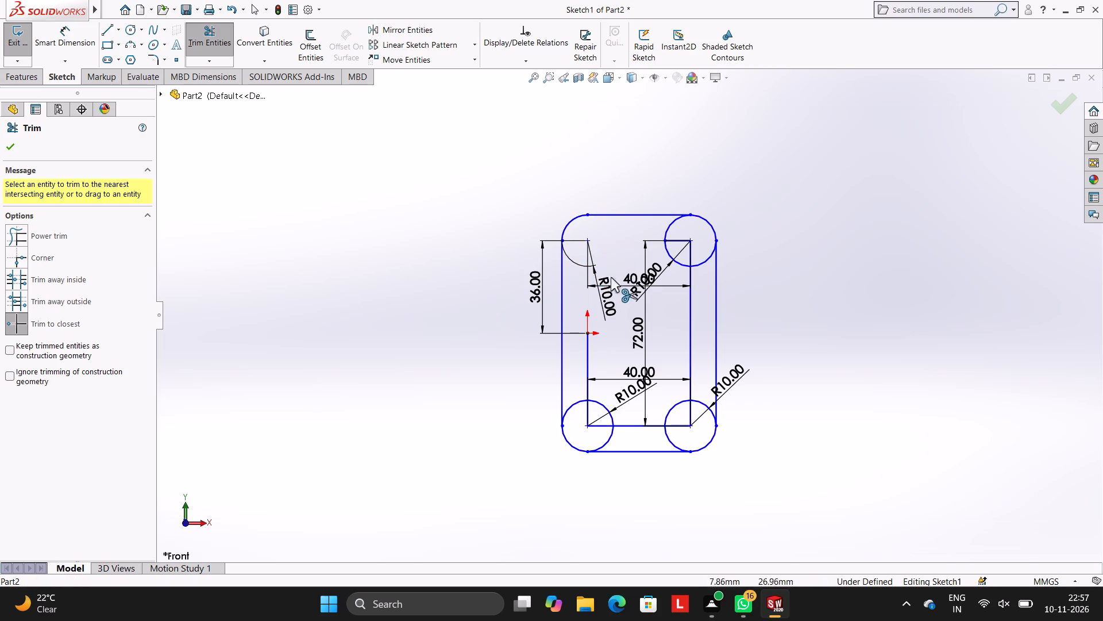
click(587, 352)
click(604, 304)
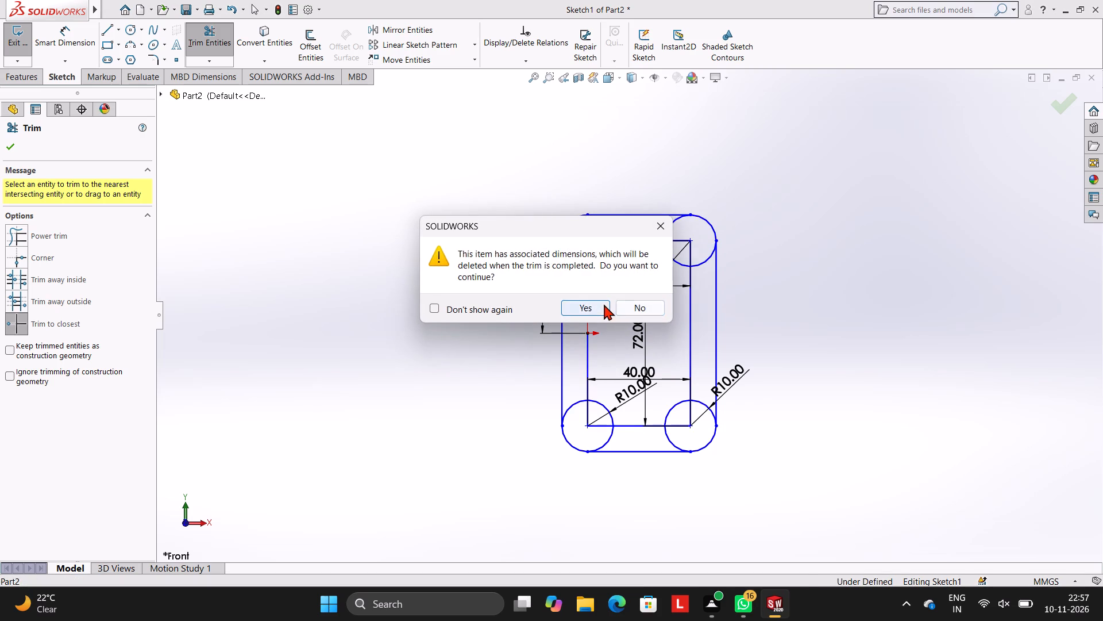
click(619, 423)
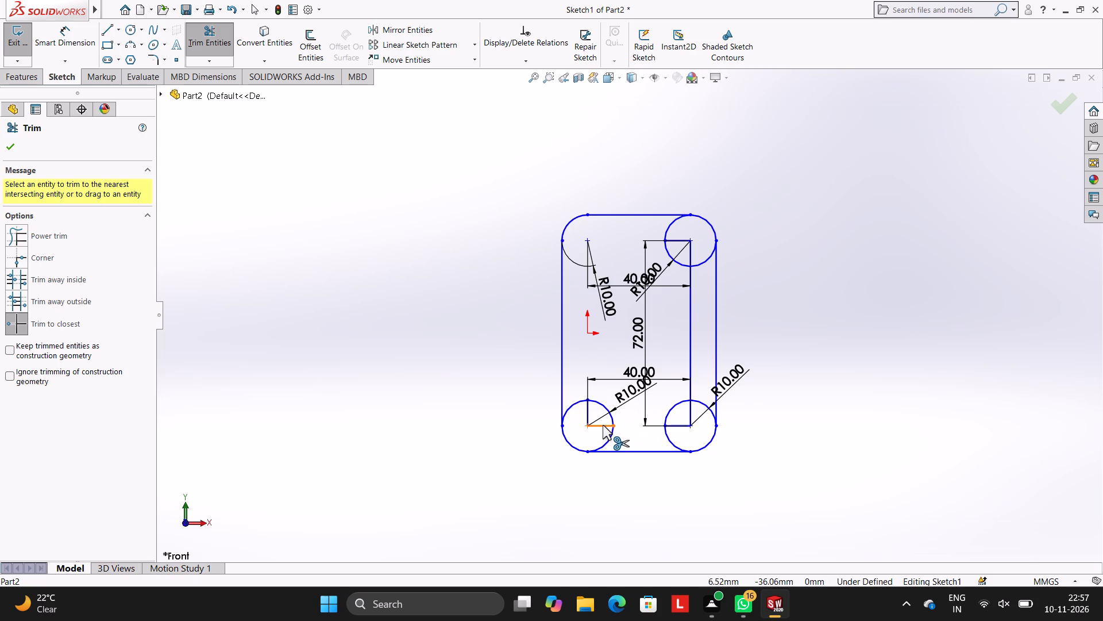
click(603, 425)
click(688, 351)
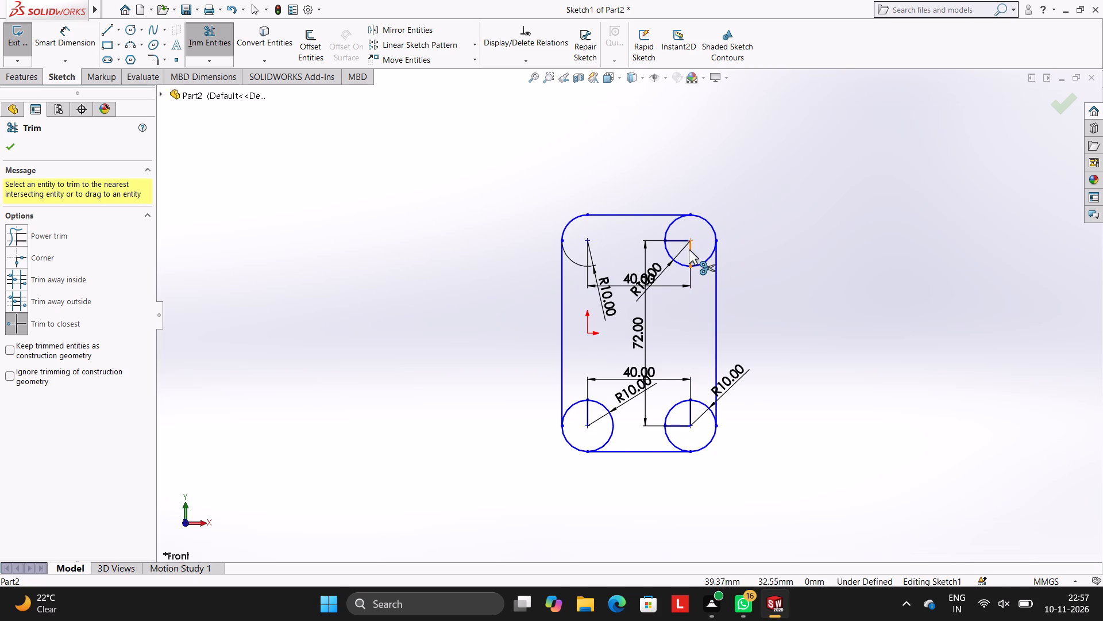
click(689, 249)
click(680, 241)
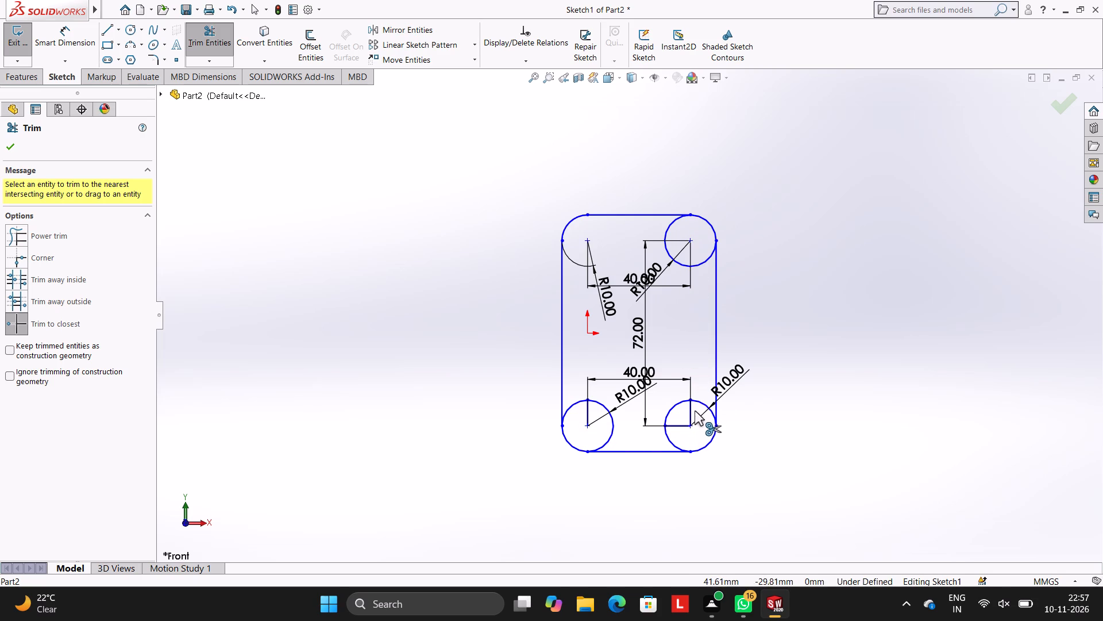
click(693, 411)
click(681, 425)
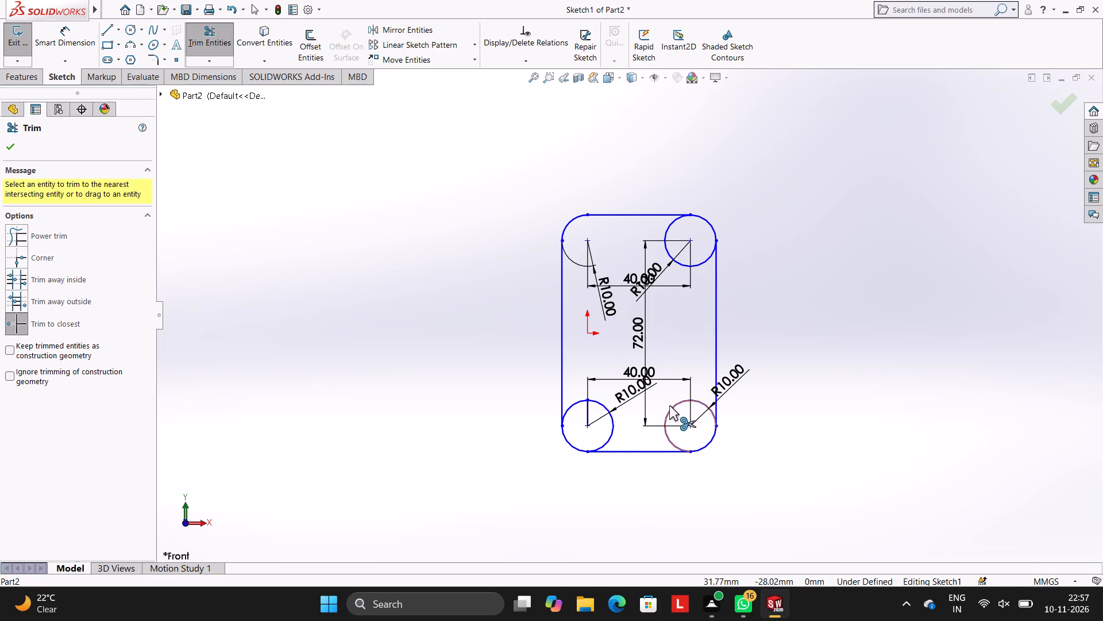
Trim the other three circles to their outer corner arcs and remove the line piece left at the lower-left corner.
click(675, 409)
click(614, 418)
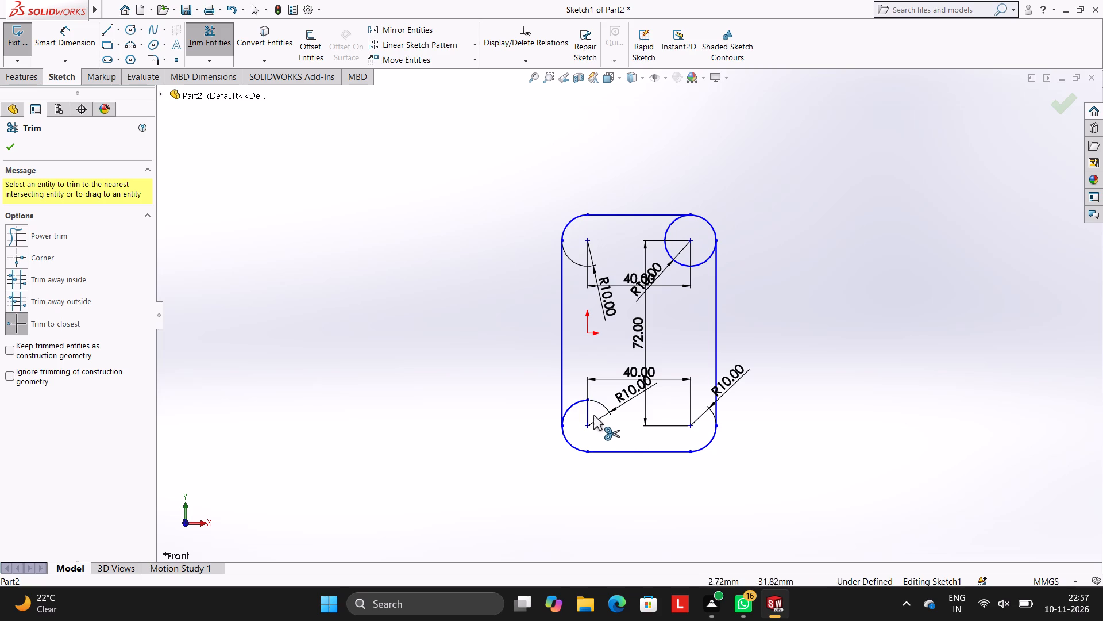
click(576, 407)
click(587, 407)
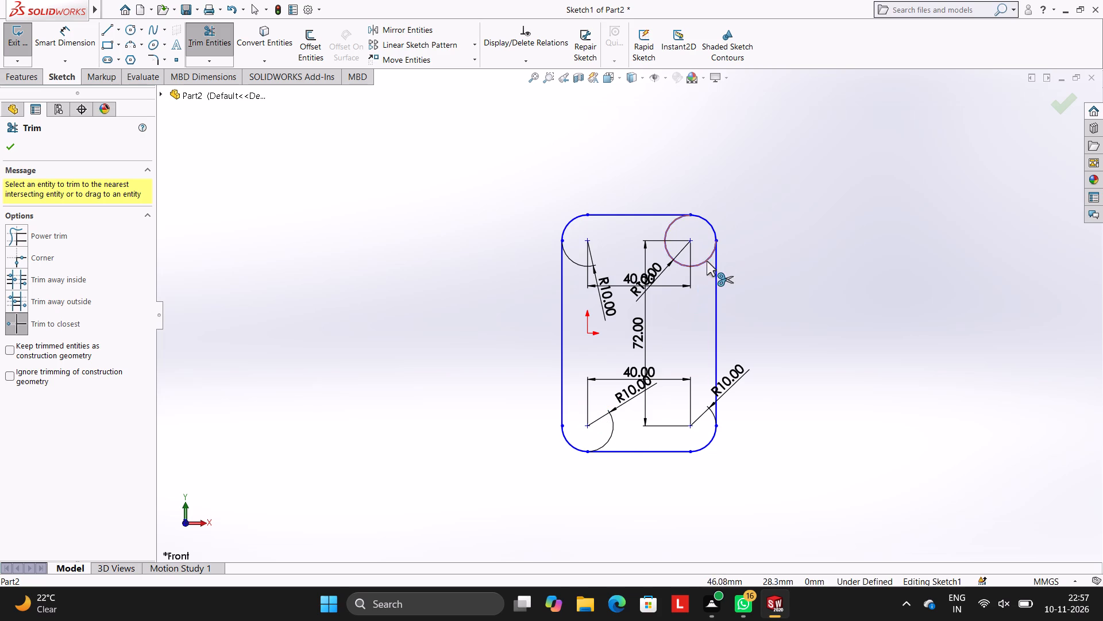
click(707, 262)
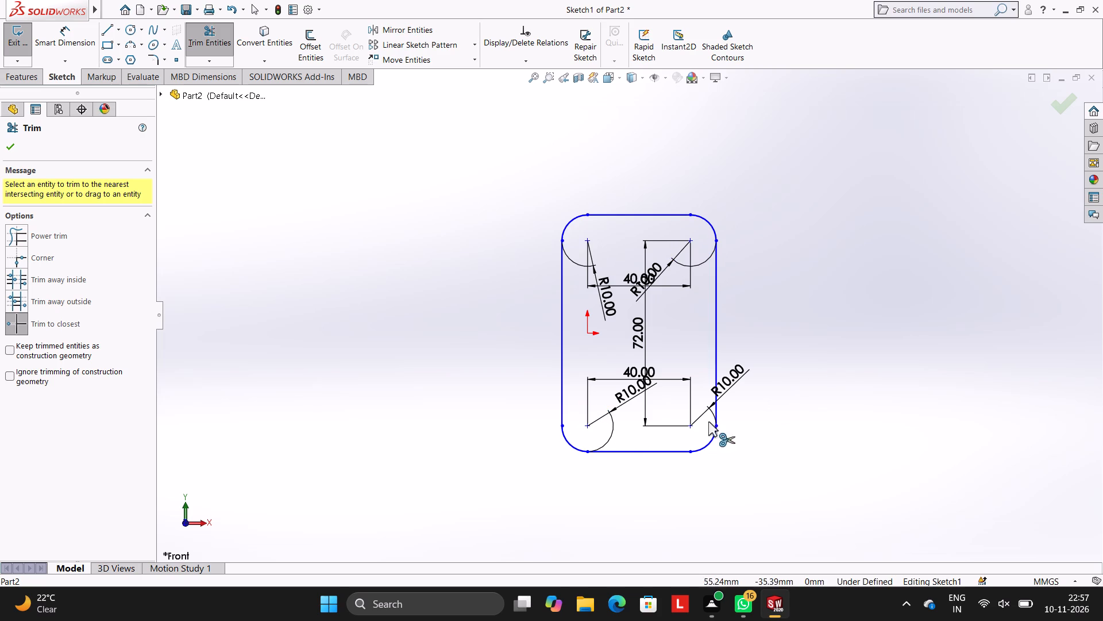
key(Escape)
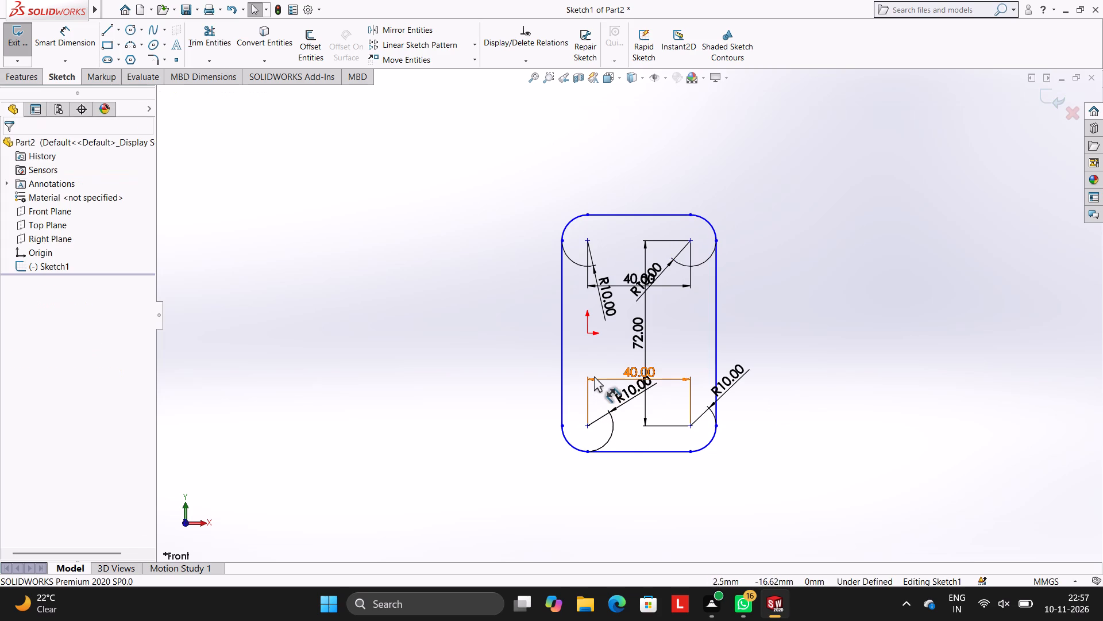
Extrude the rounded rectangular profile as a blind boss 12 mm deep.
click(18, 79)
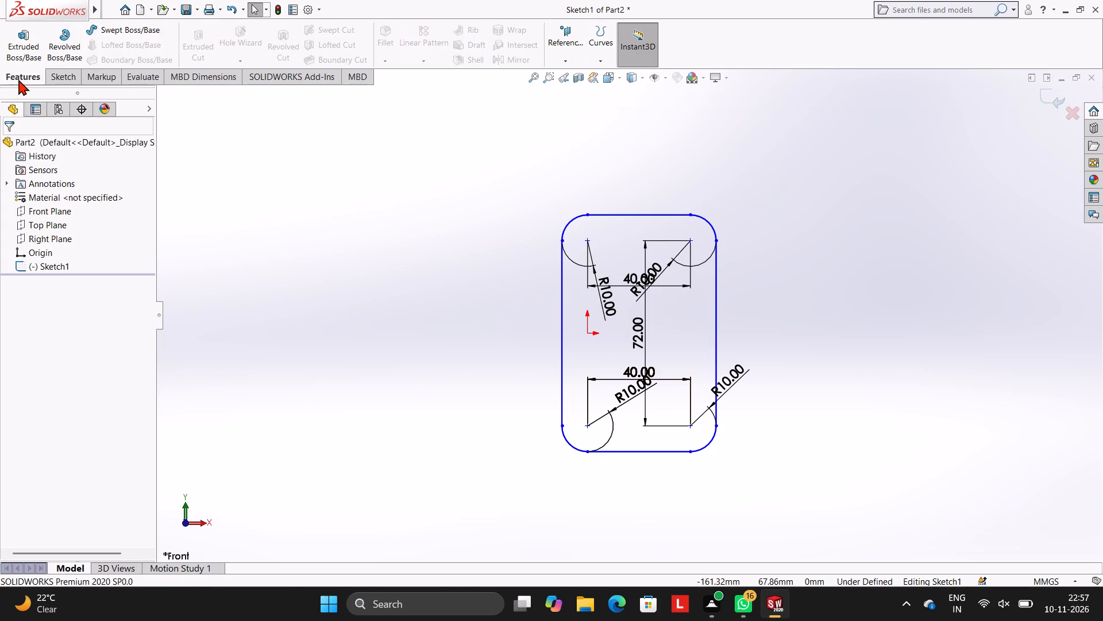
click(28, 45)
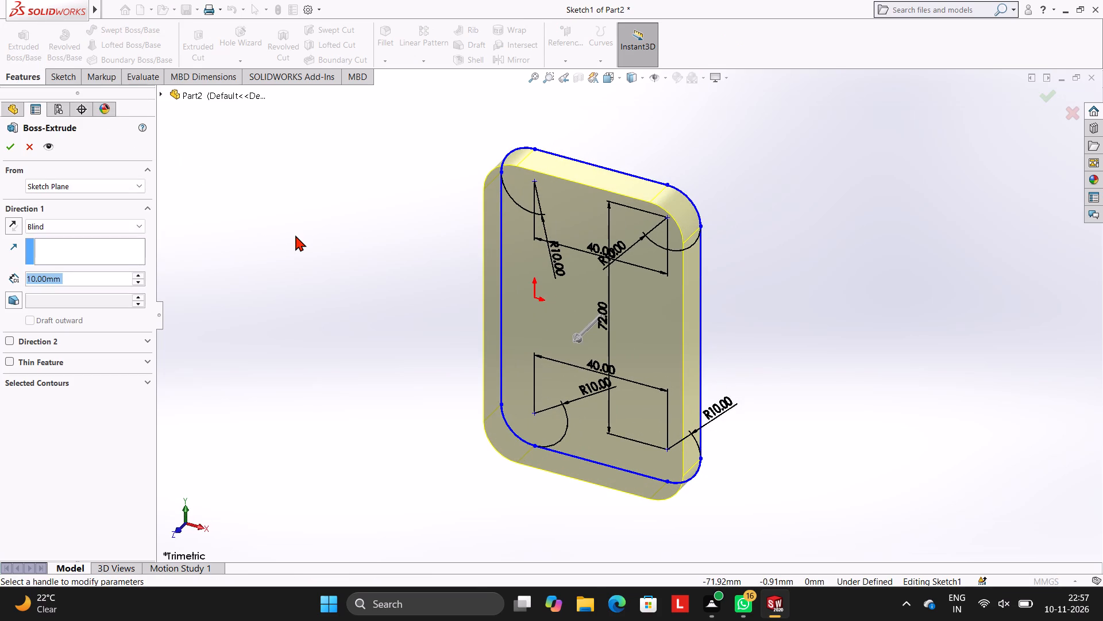
text(12)
key(Return)
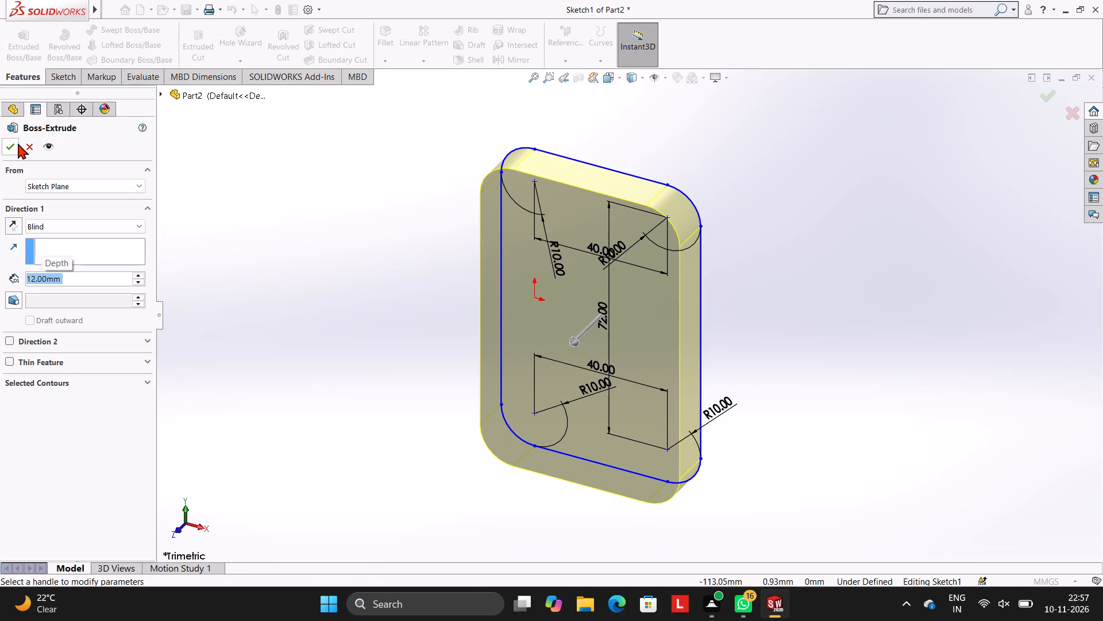
click(13, 144)
click(278, 200)
Start a new sketch on the plate's long narrow side face, viewed face-on.
scroll(479, 276, up, 2)
middle_drag(695, 311, 744, 270)
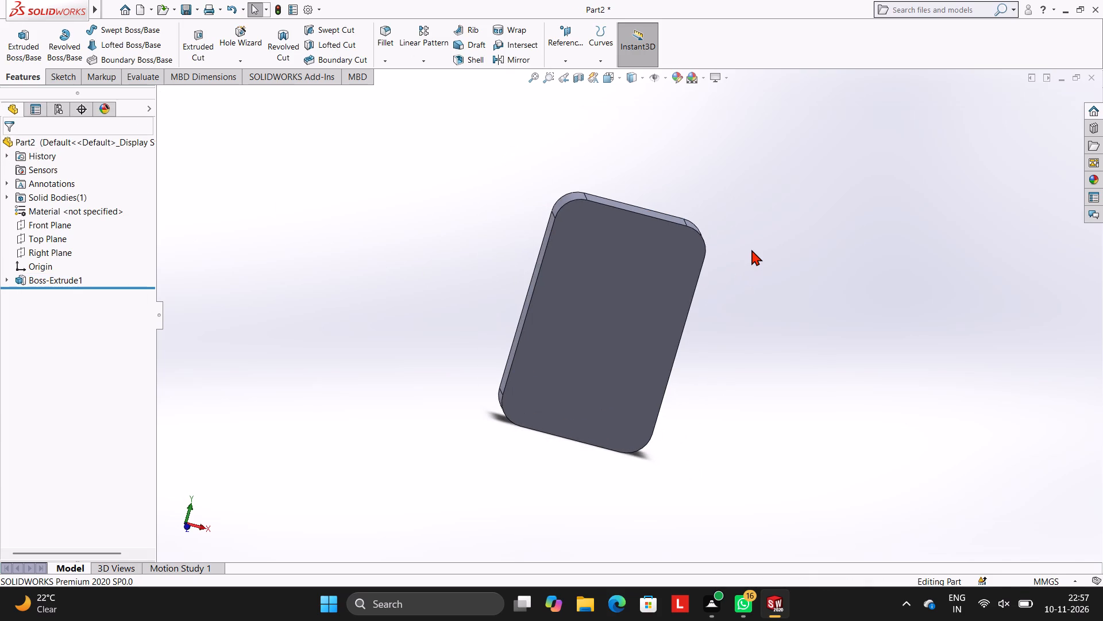
middle_drag(751, 339, 733, 248)
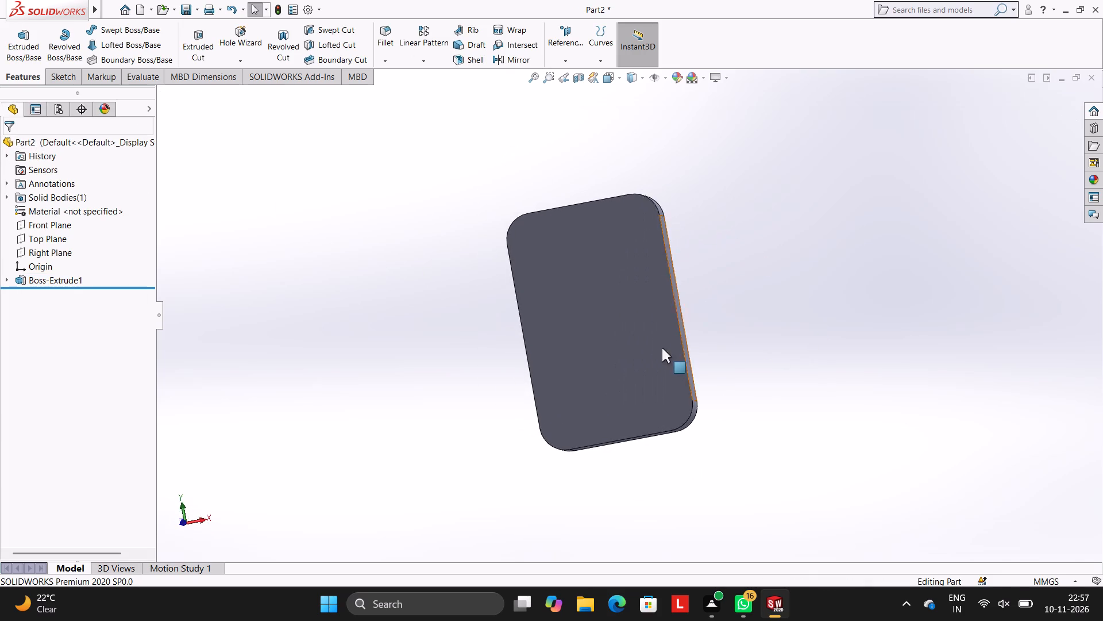
scroll(652, 356, down, 1)
middle_drag(652, 358, 813, 386)
middle_drag(712, 259, 670, 235)
middle_drag(689, 353, 677, 305)
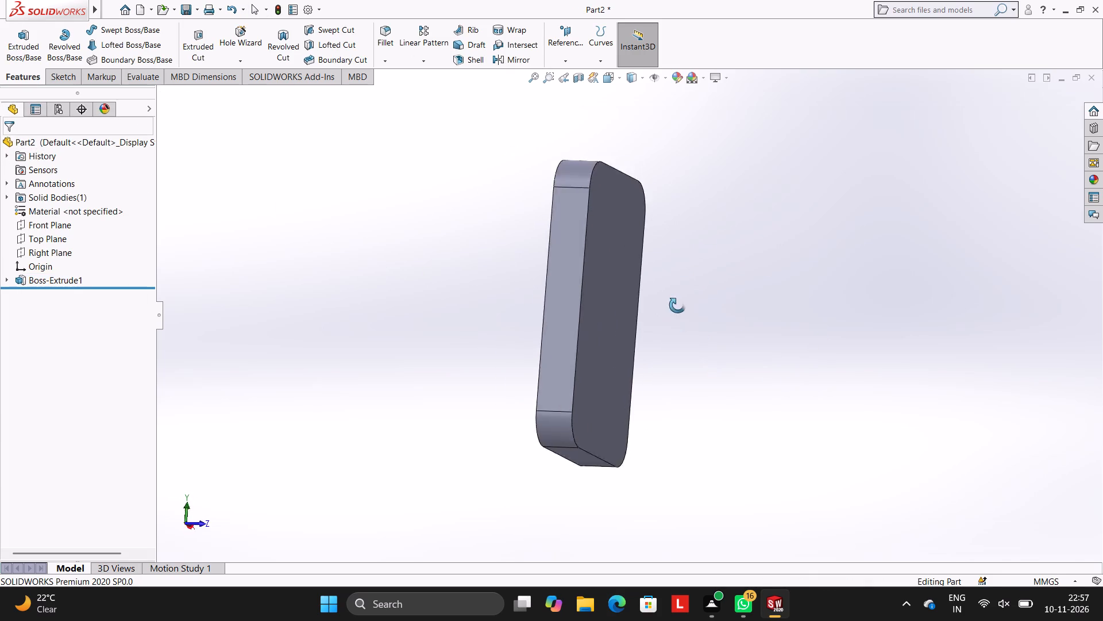
middle_drag(677, 305, 711, 301)
click(607, 267)
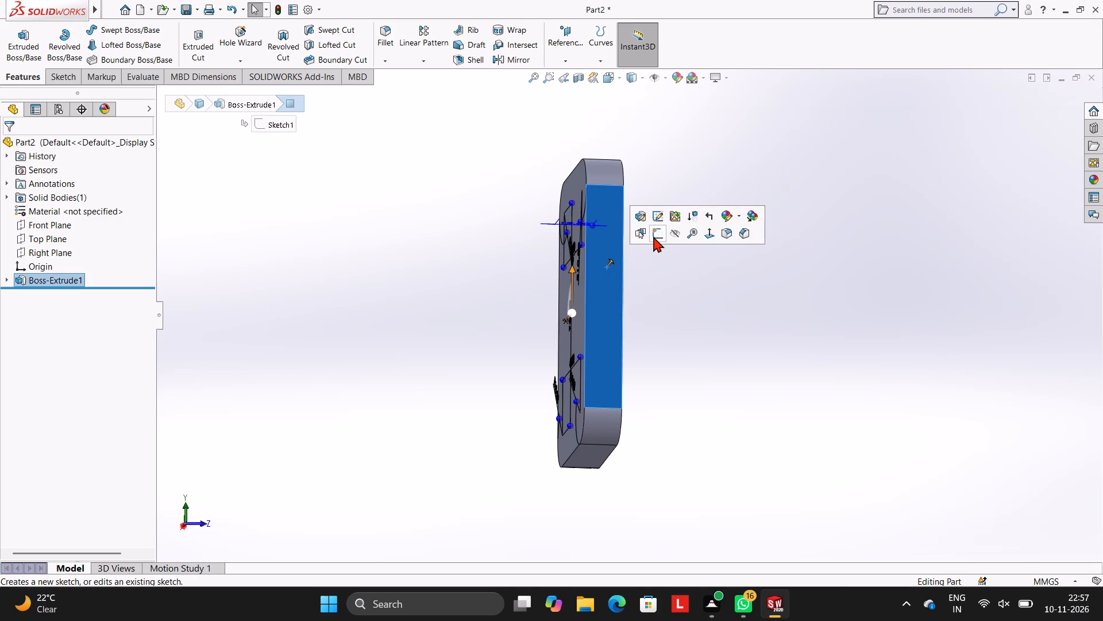
click(662, 230)
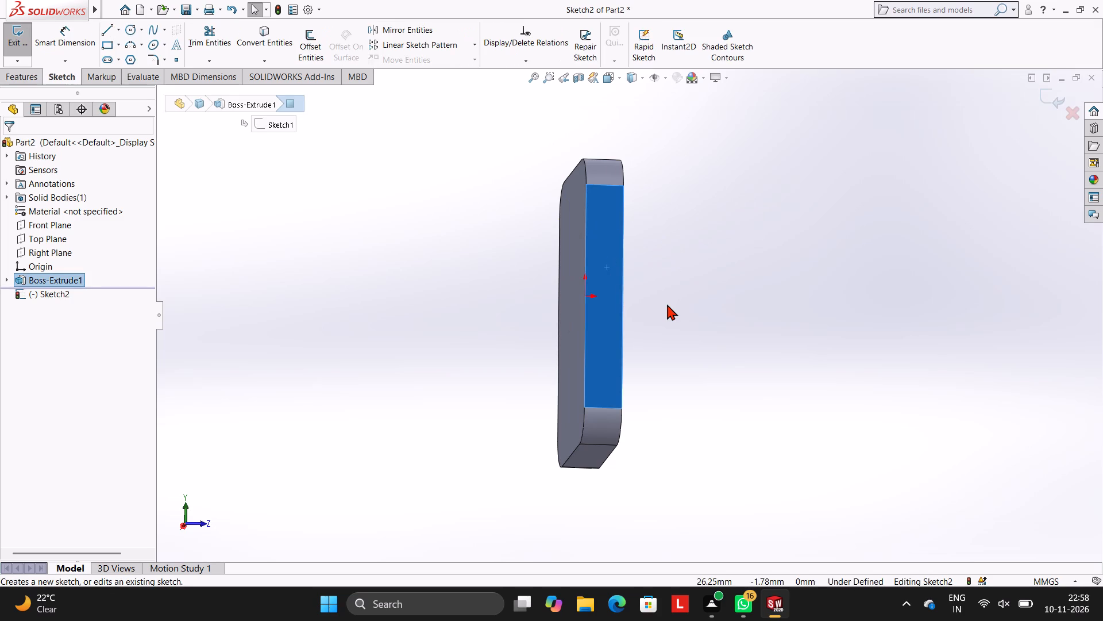
key(ctrl+8)
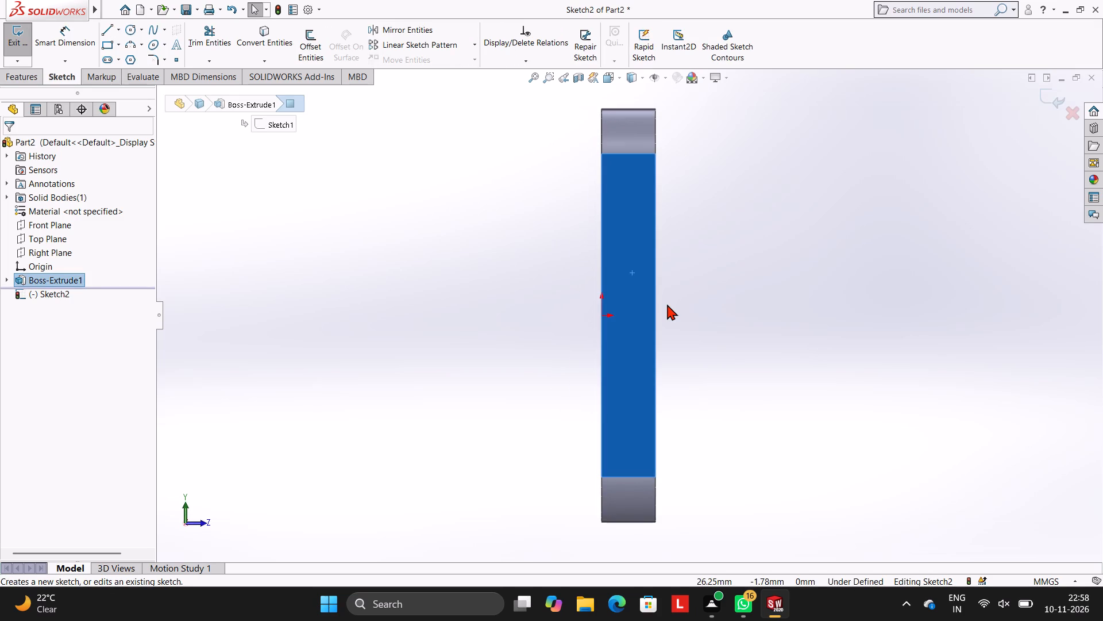
Draw connected lines from the origin: 5 mm horizontally into the face, 25 mm vertically up, and a horizontal line back beyond the plate's edge.
click(110, 33)
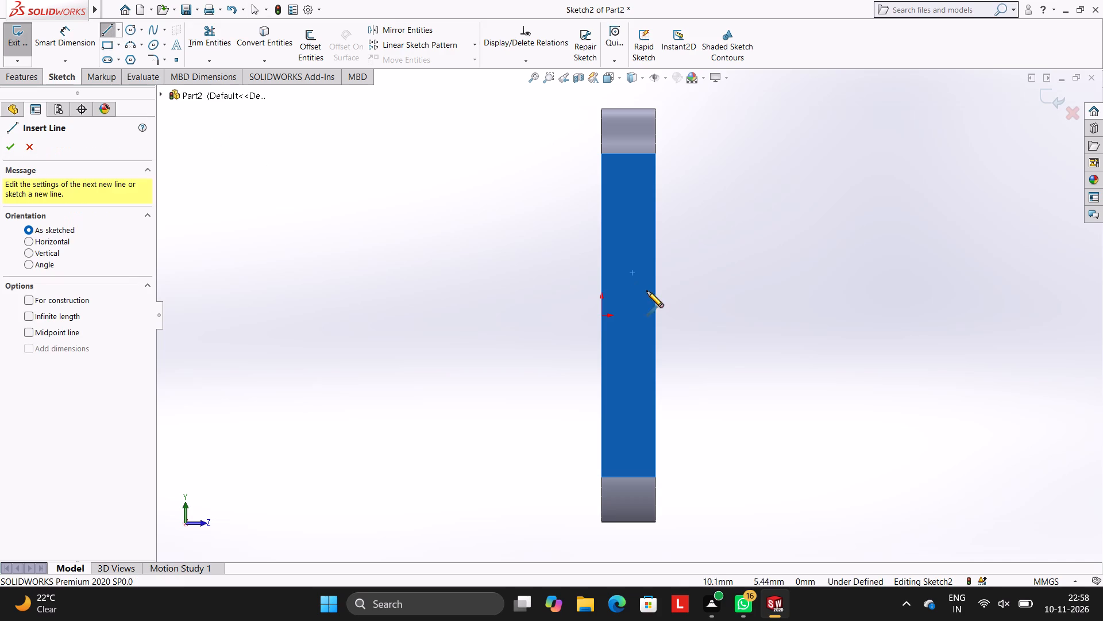
click(600, 315)
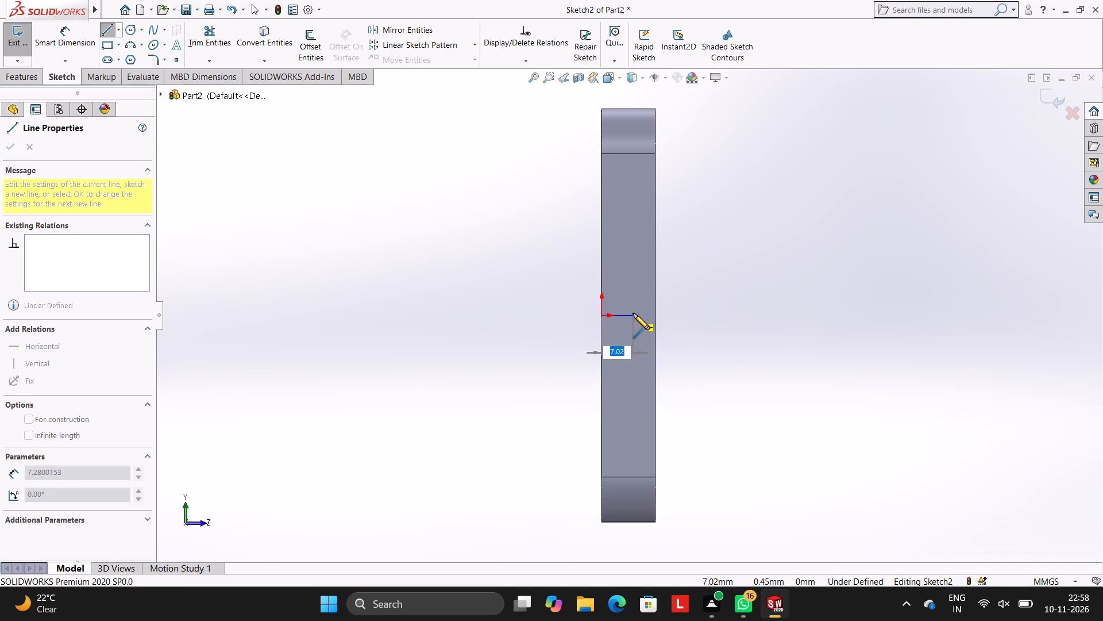
key(5)
key(Return)
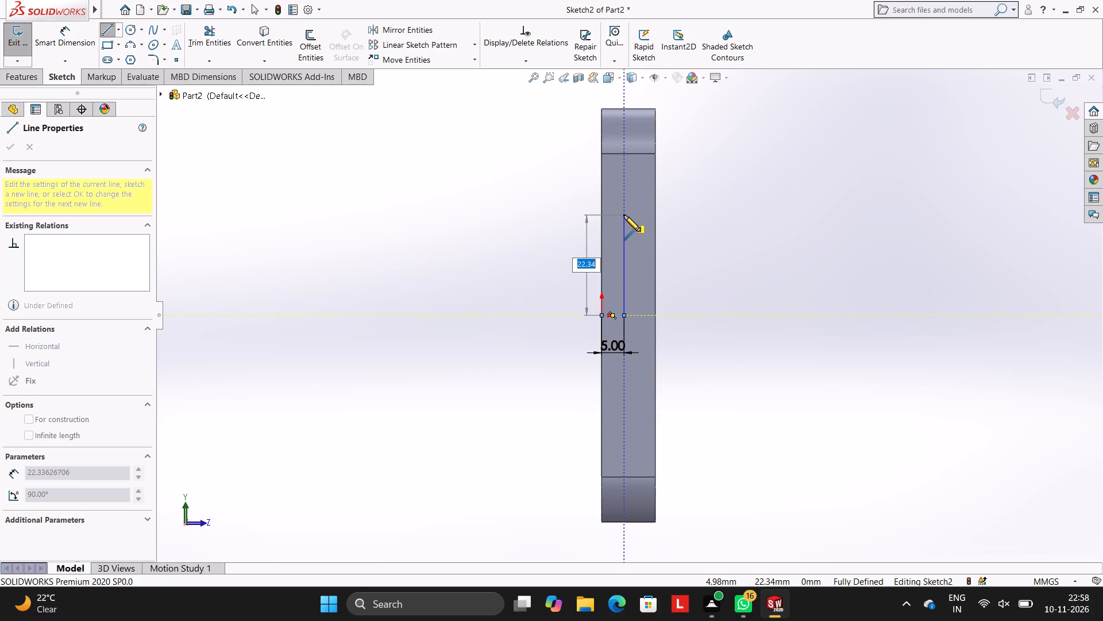
text(25)
key(Return)
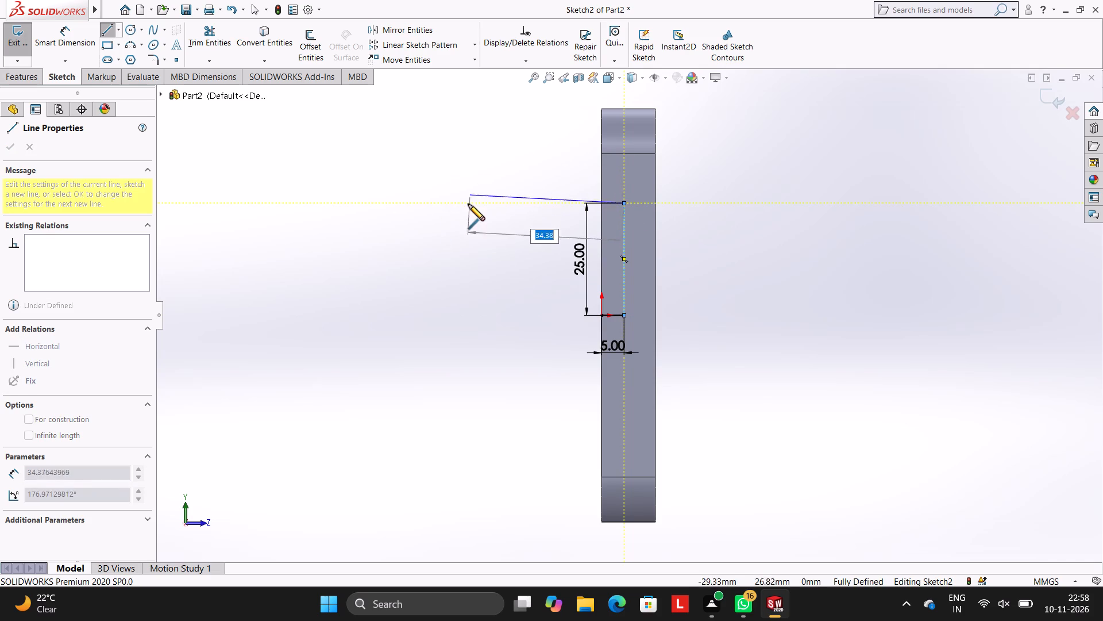
click(462, 205)
key(Escape)
key(Escape)
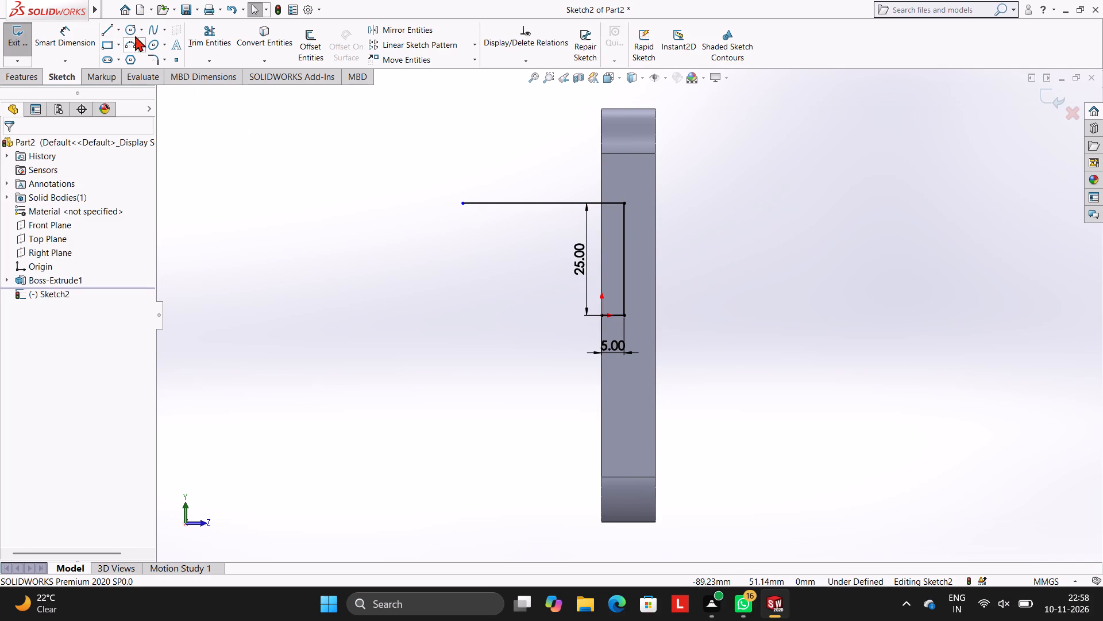
Draw a 25 mm vertical line downward from the inner end of the 5 mm line.
click(105, 31)
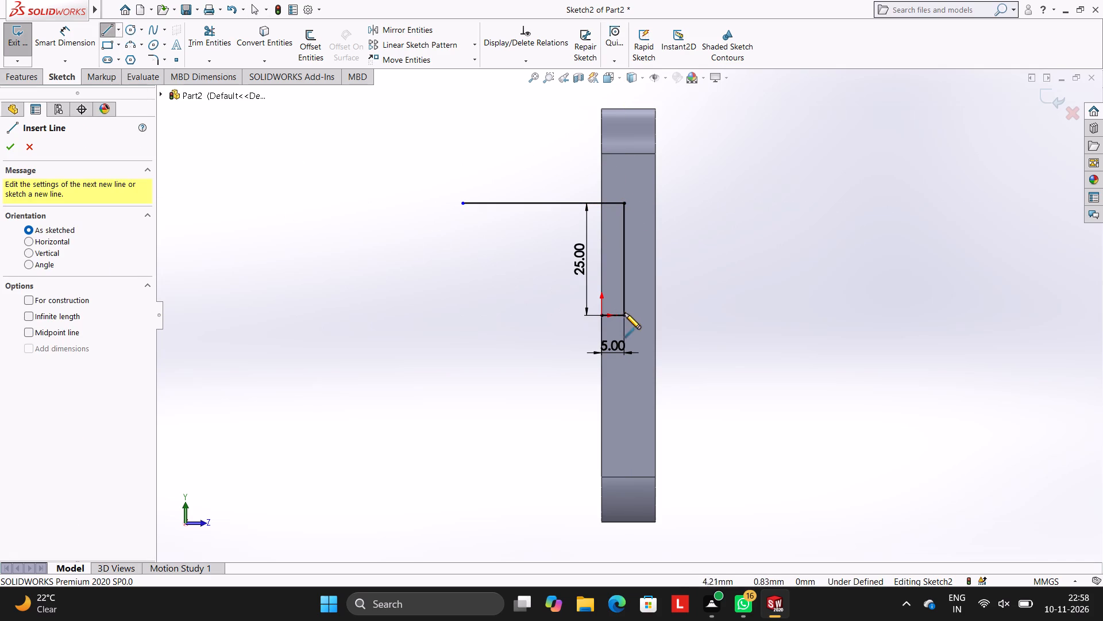
click(623, 313)
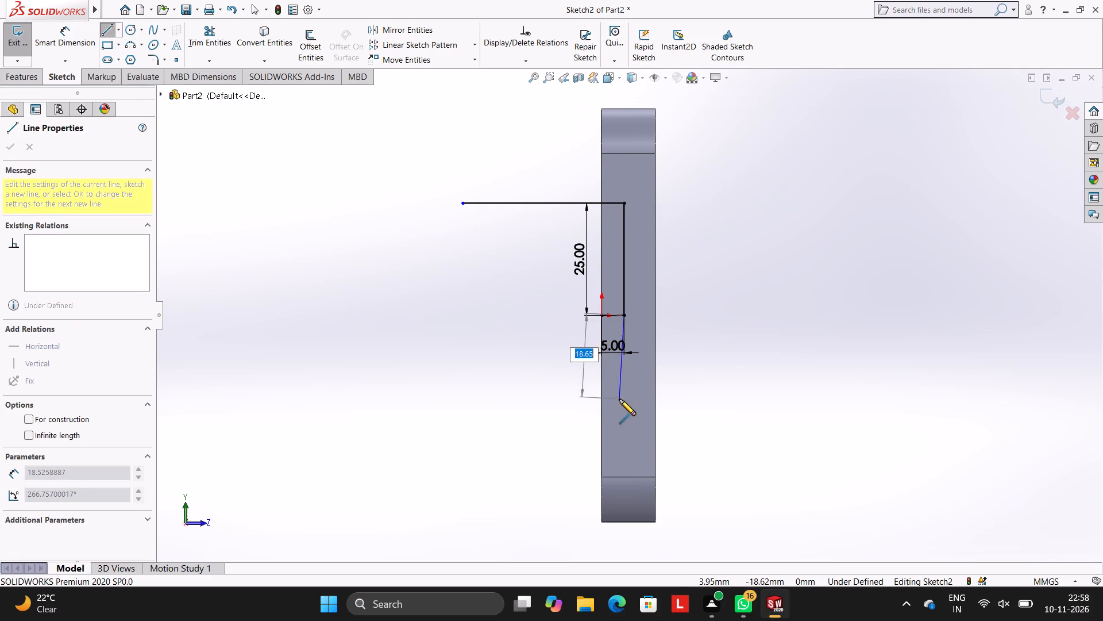
text(25)
key(Return)
key(Escape)
key(Escape)
key(Escape)
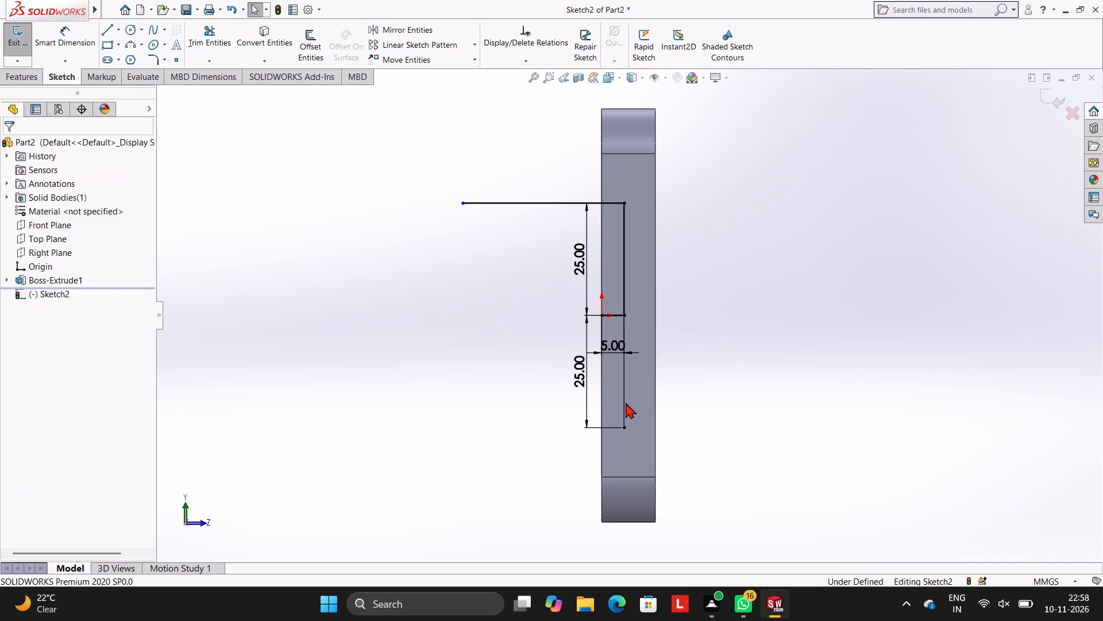
key(Escape)
Draw a horizontal line from the lower end of the downward vertical line out past the plate's edge.
click(105, 30)
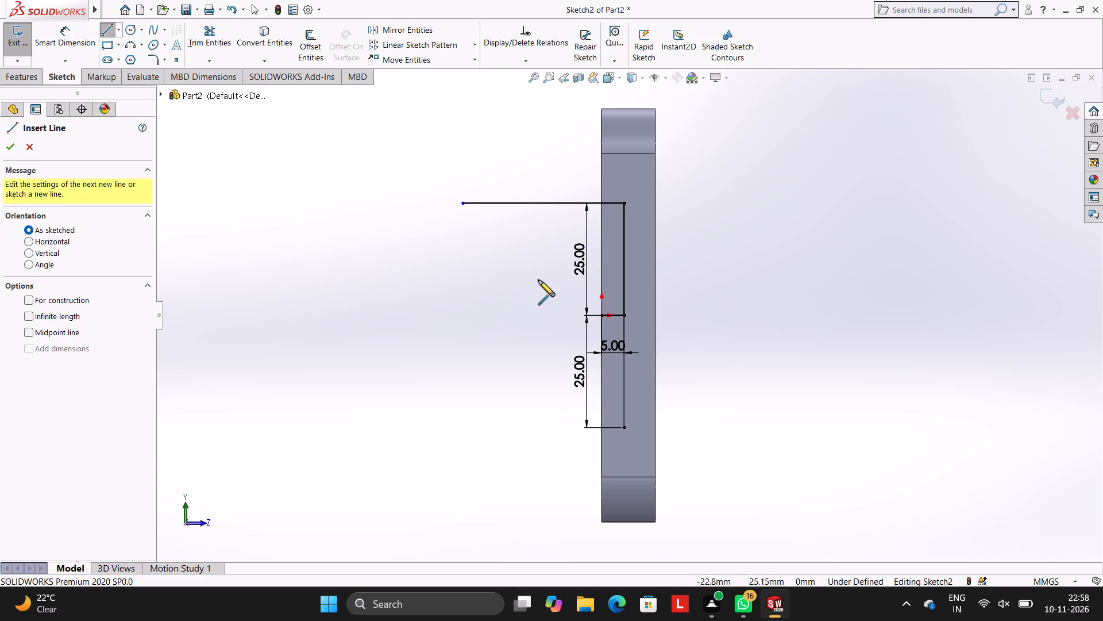
click(624, 427)
click(572, 427)
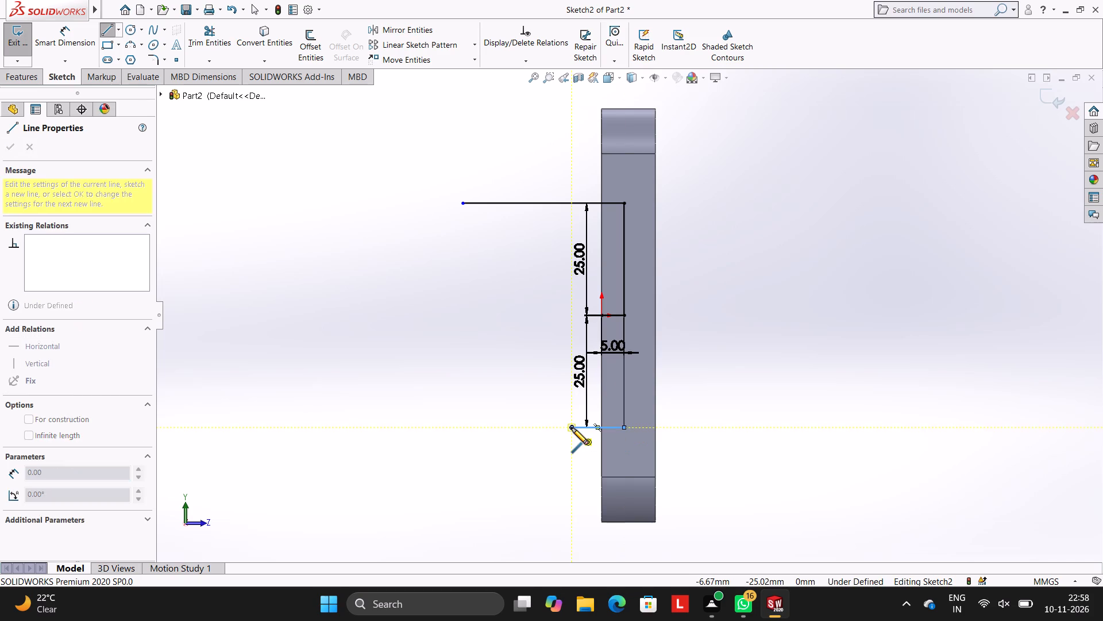
key(Escape)
key(Escape)
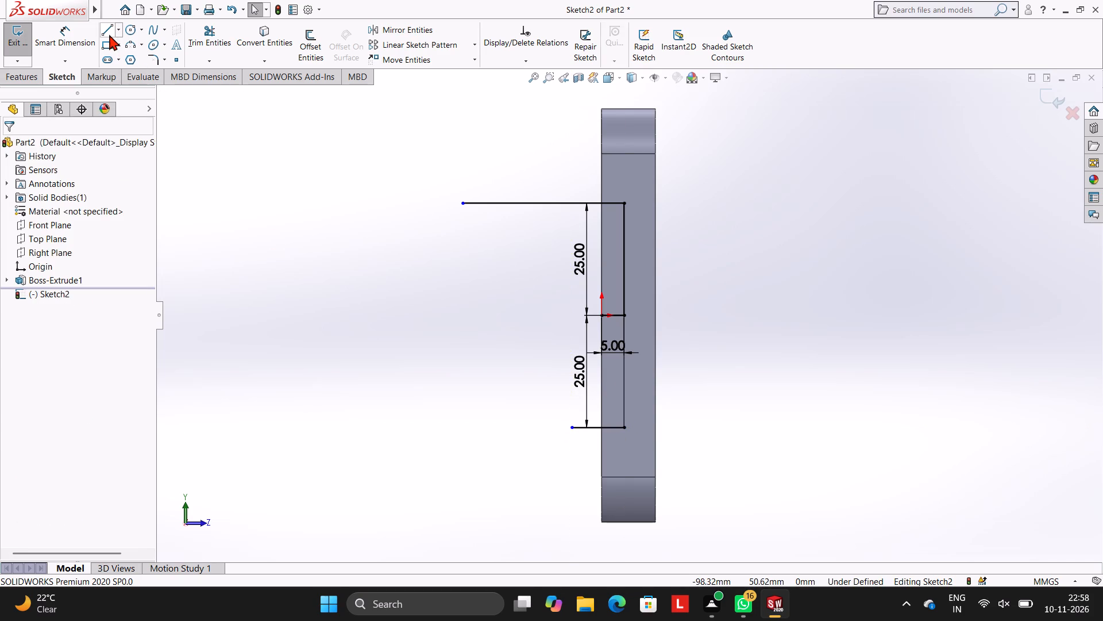
Draw a 25 mm vertical line along the plate's edge from the origin up to the upper horizontal line.
click(107, 28)
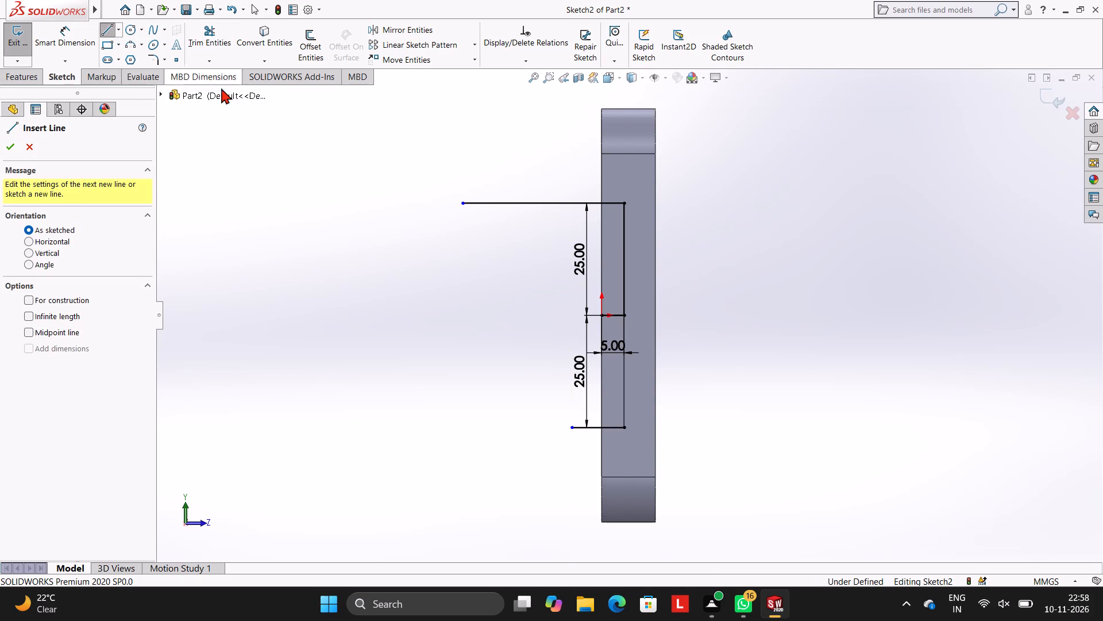
click(601, 315)
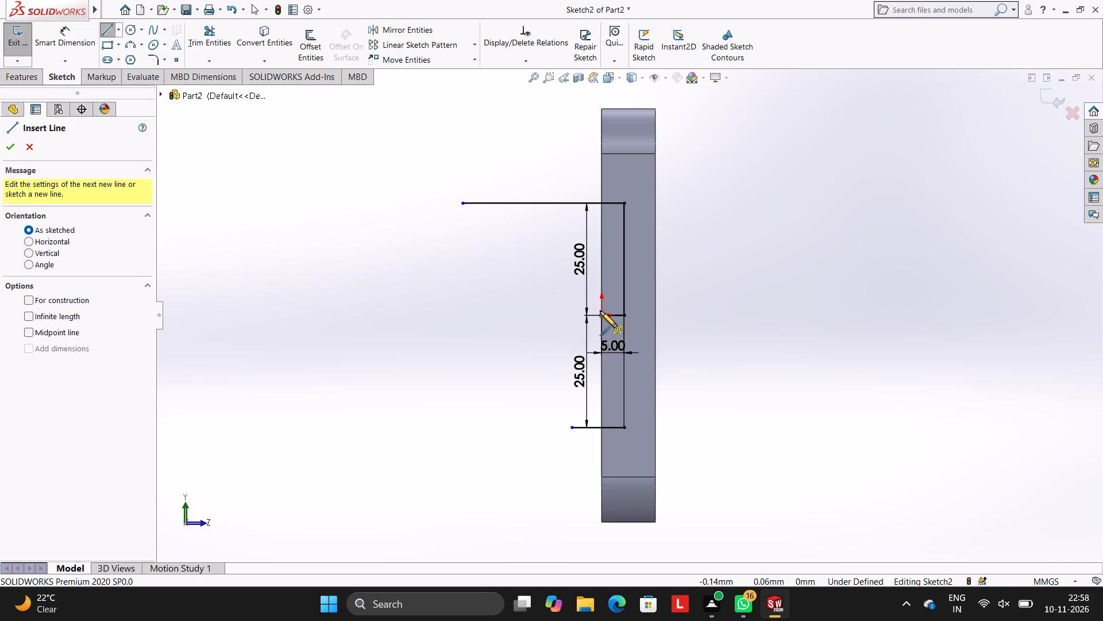
click(601, 204)
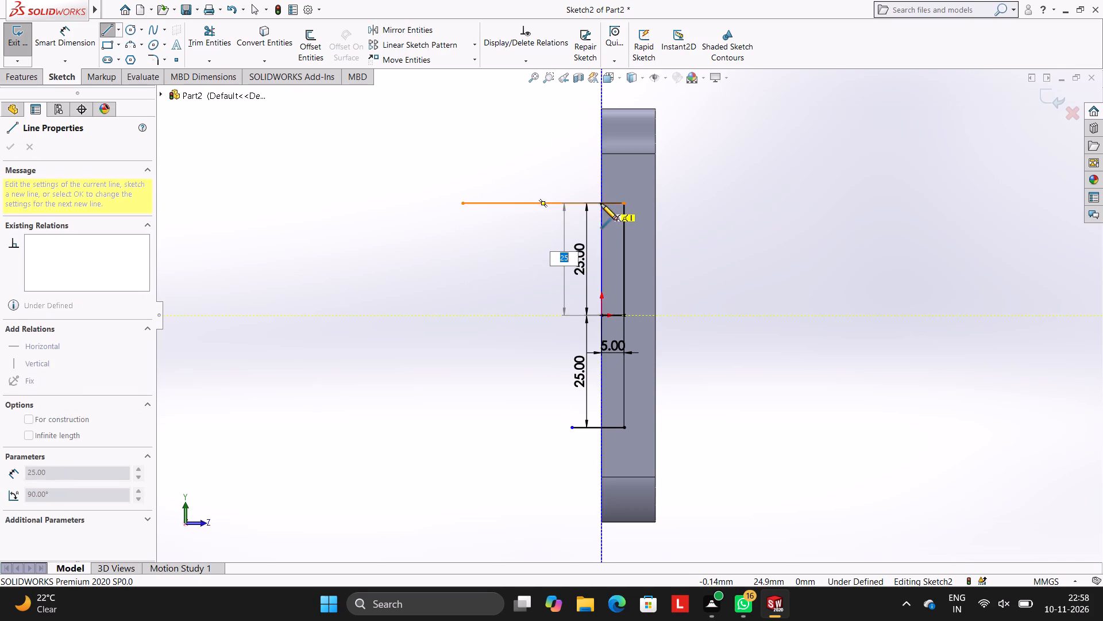
key(Escape)
key(Escape)
key(Escape)
key(Escape)
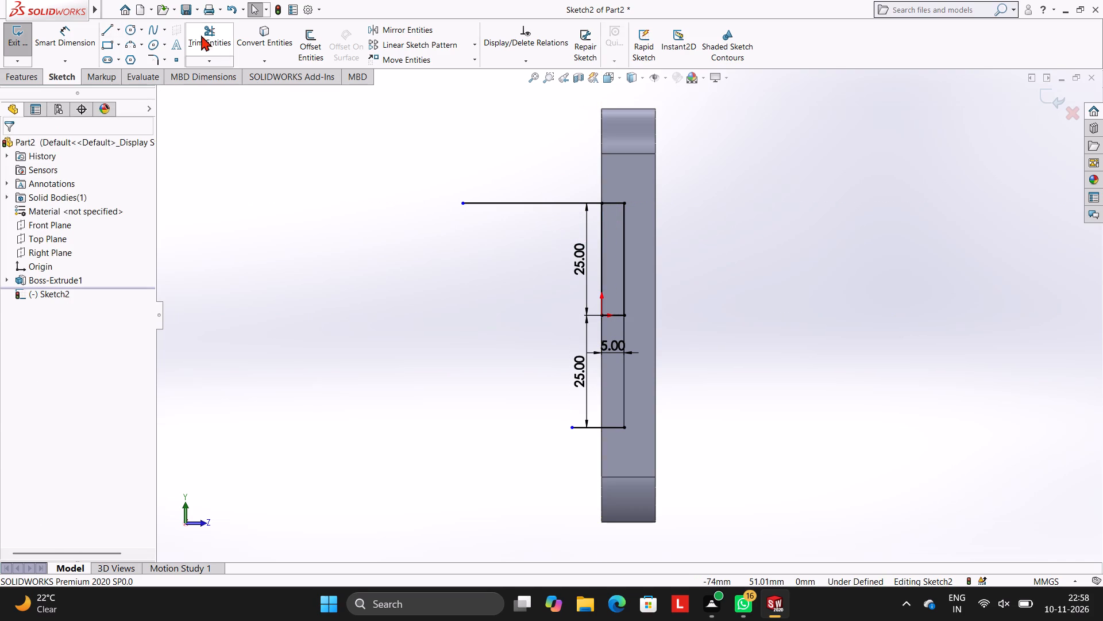
Draw a vertical line along the plate's edge from the origin down, ending slightly beyond the lower horizontal line.
click(111, 28)
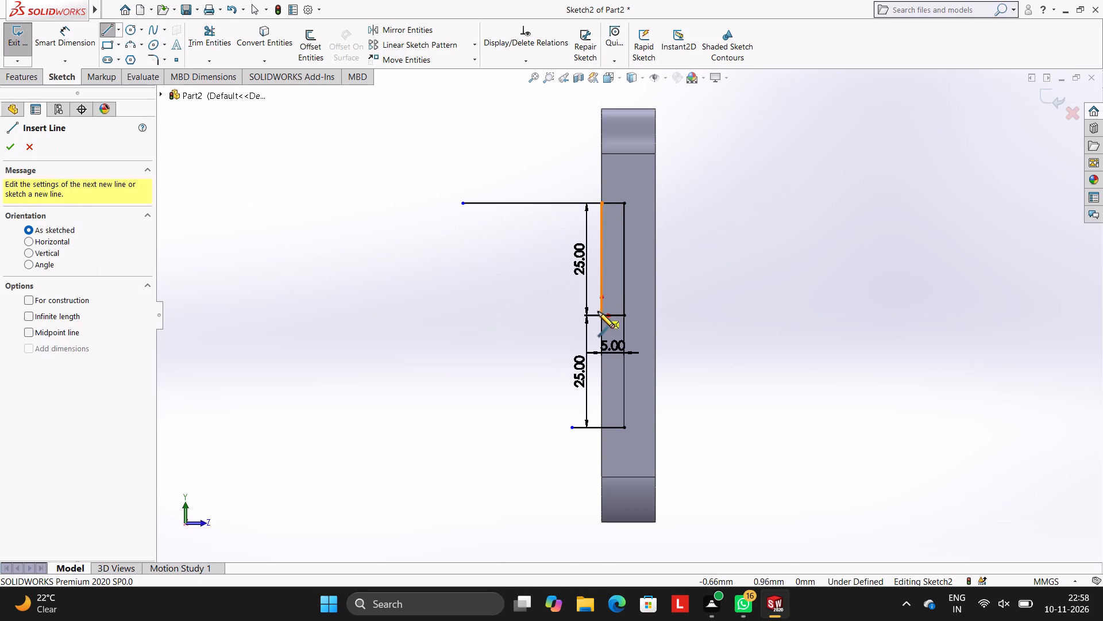
click(600, 313)
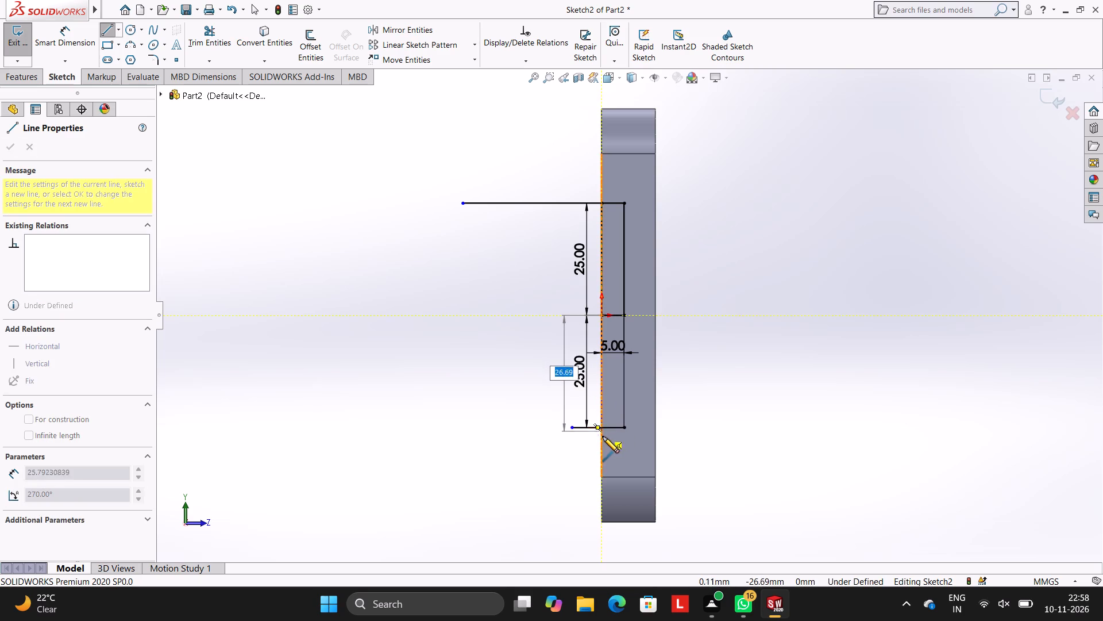
click(602, 445)
key(Escape)
key(grave)
key(Escape)
key(Escape)
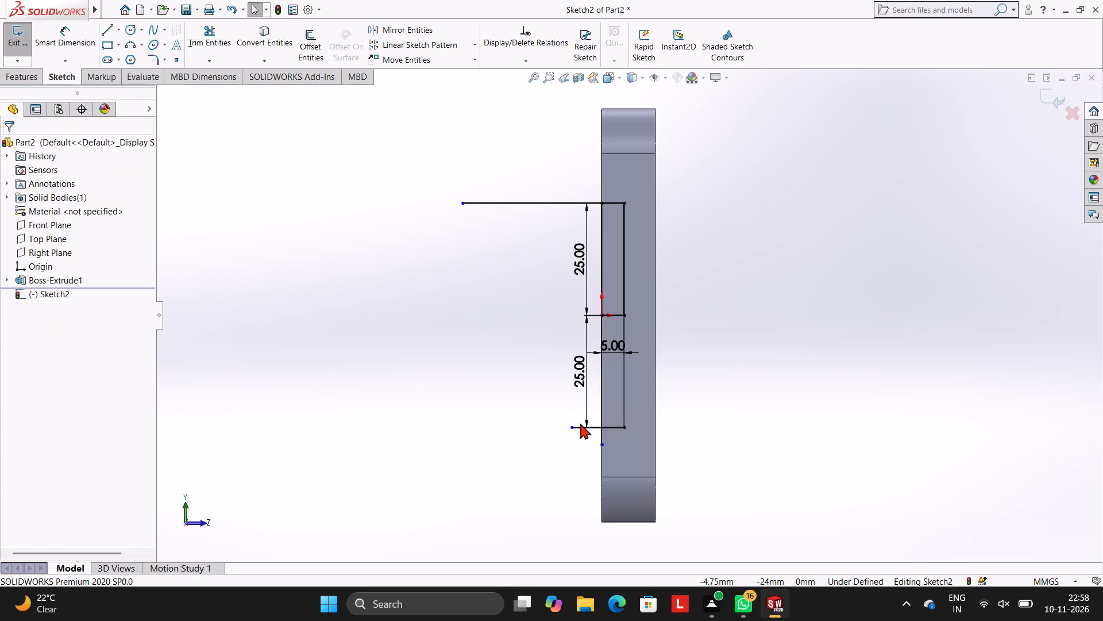
key(Escape)
Trim the overhanging ends of the lower edge line and both horizontal lines so they meet at the plate's edge.
click(218, 35)
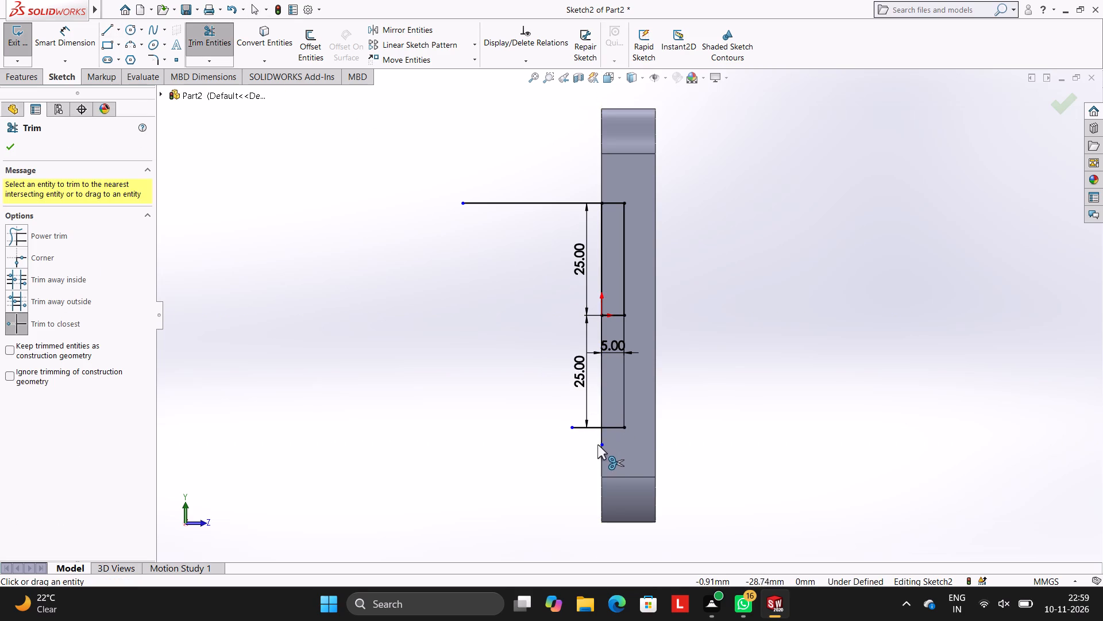
click(601, 444)
click(584, 429)
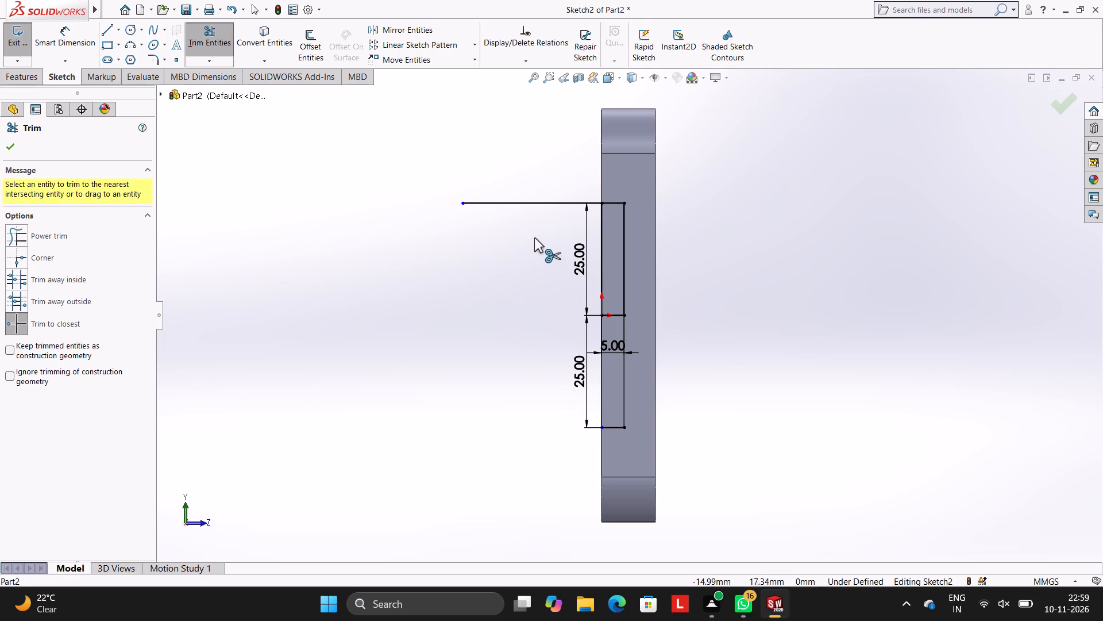
click(534, 205)
key(Escape)
key(Escape)
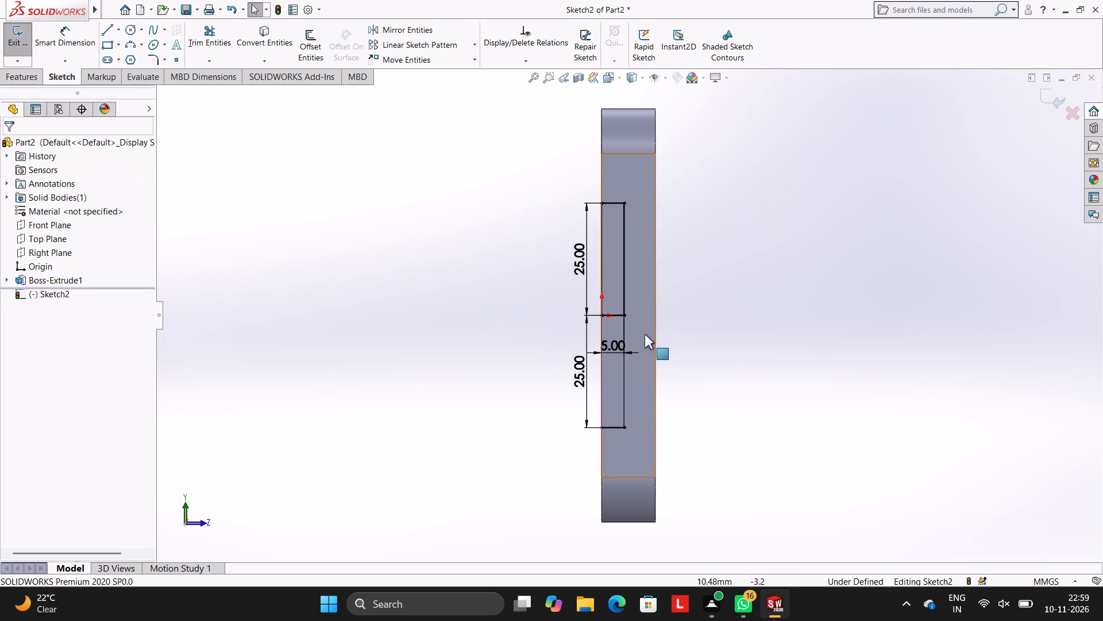
Delete the horizontal line at the origin, the profile's 5 mm dimension and both inner vertical lines.
click(612, 316)
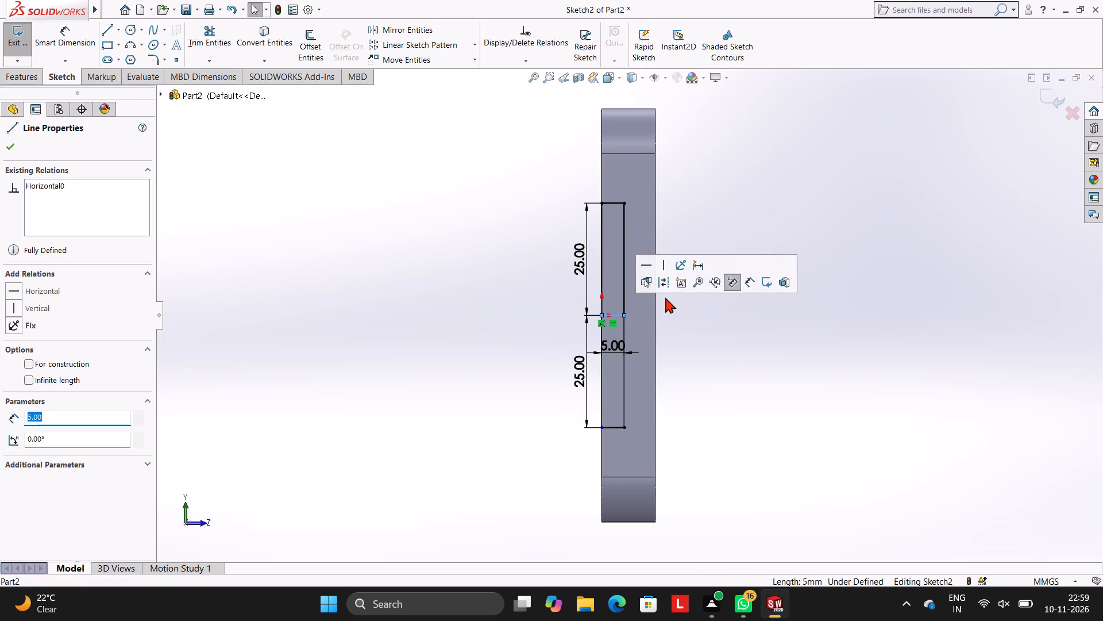
key(Delete)
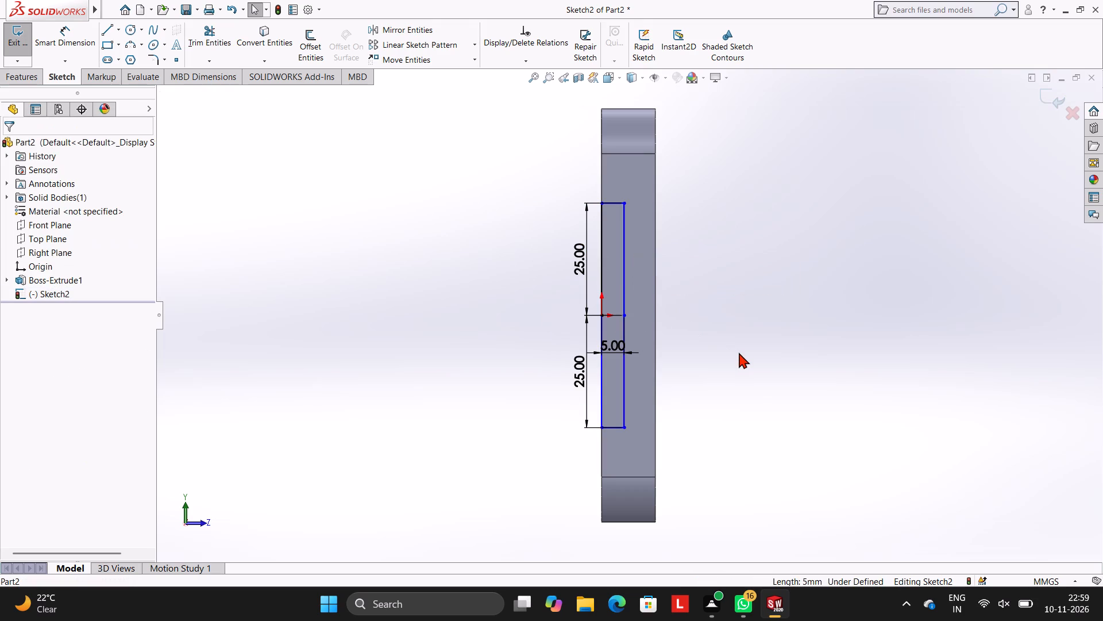
key(Escape)
key(Escape)
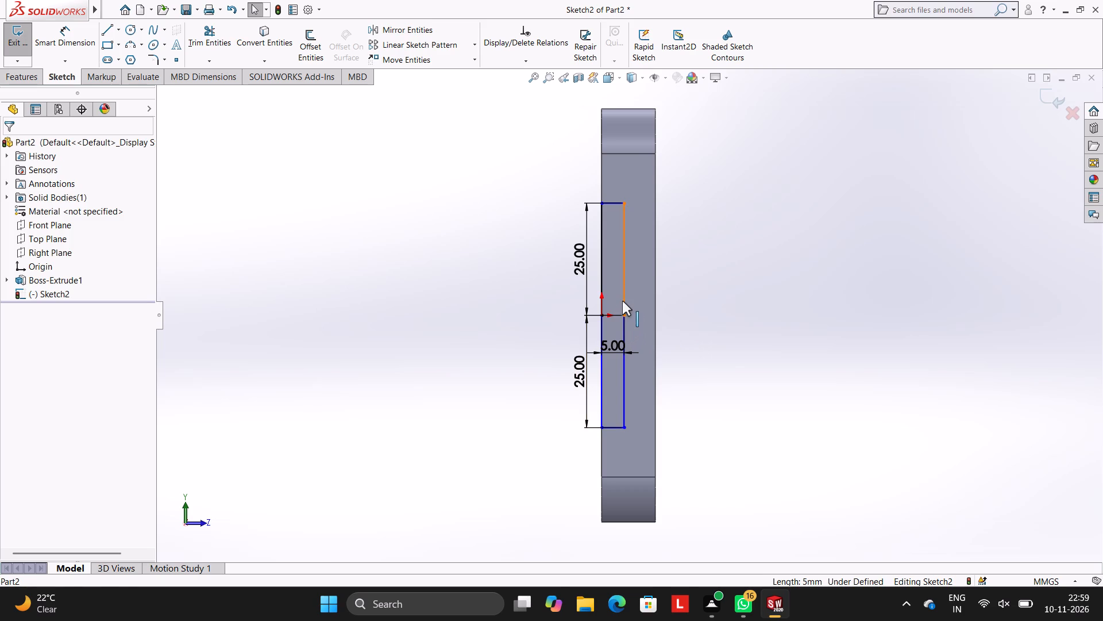
click(622, 301)
key(Delete)
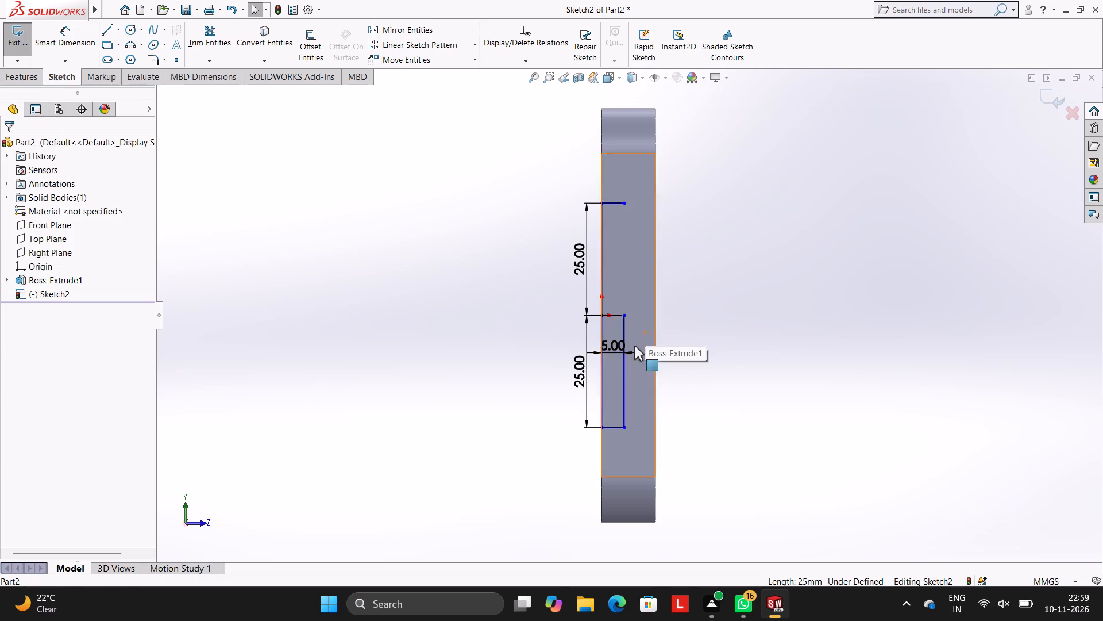
click(621, 335)
key(Delete)
key(Delete)
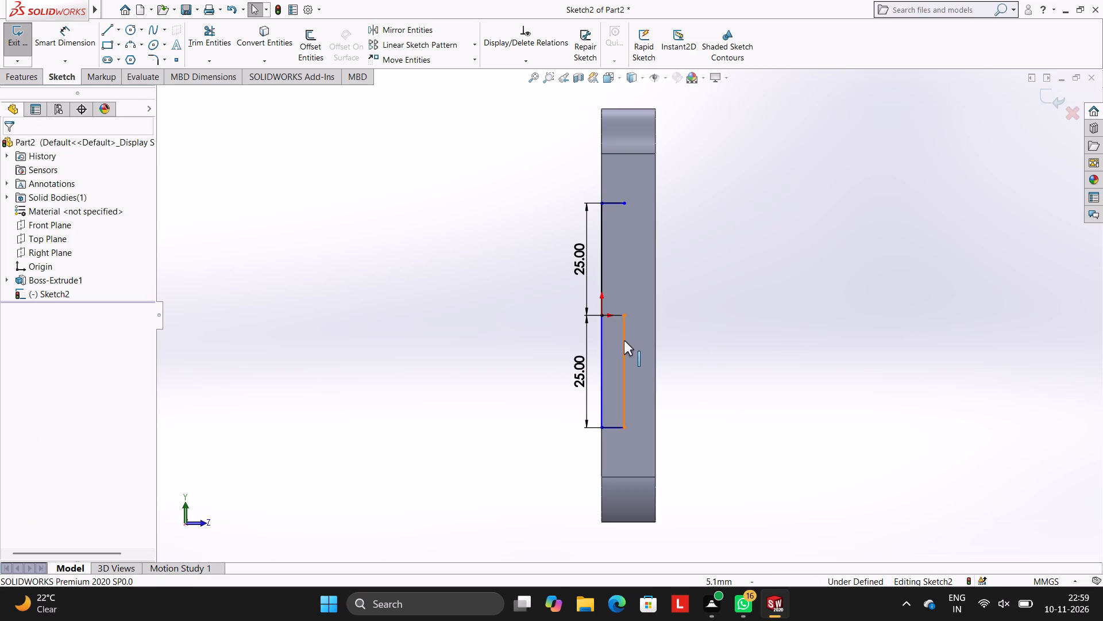
click(623, 340)
key(Delete)
click(480, 297)
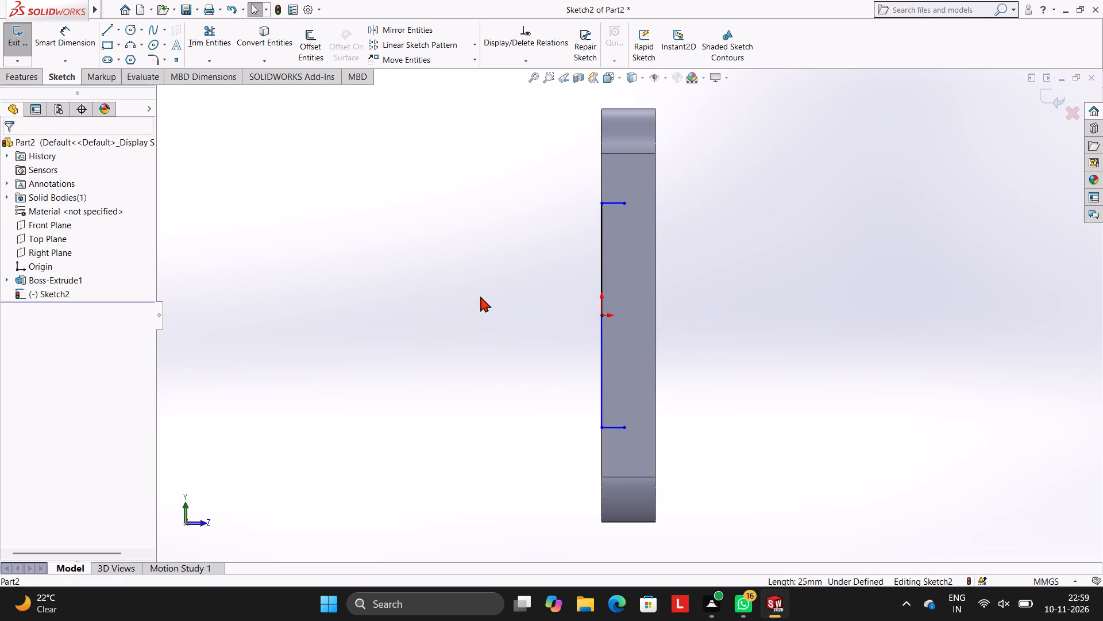
key(Delete)
Delete the two vertical lines along the plate's edge, above and below the origin.
click(602, 325)
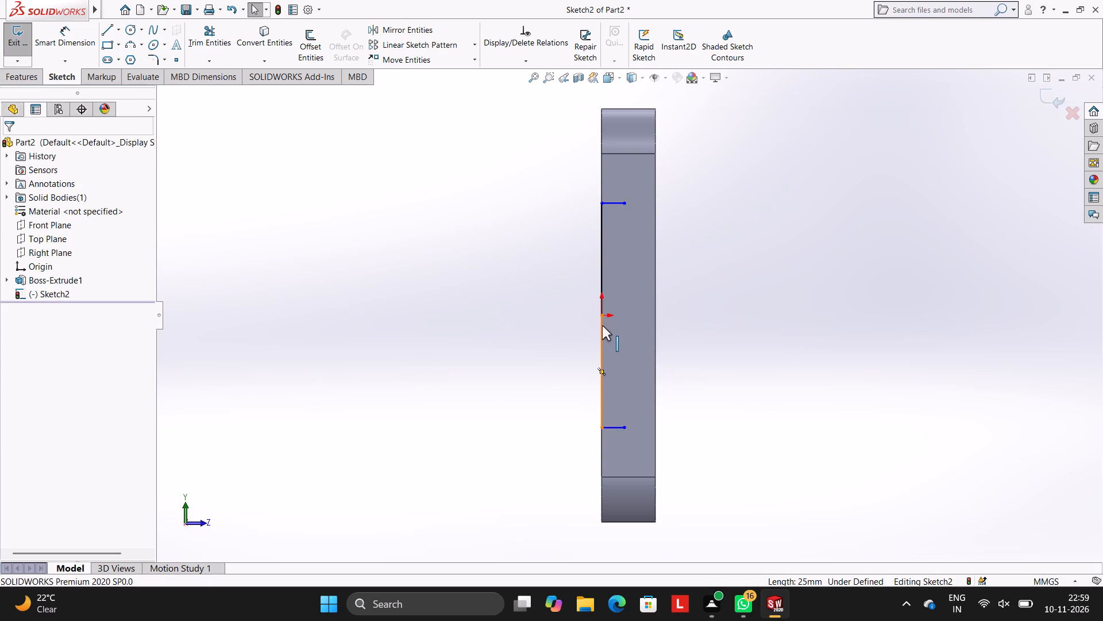
key(Delete)
click(600, 296)
key(Delete)
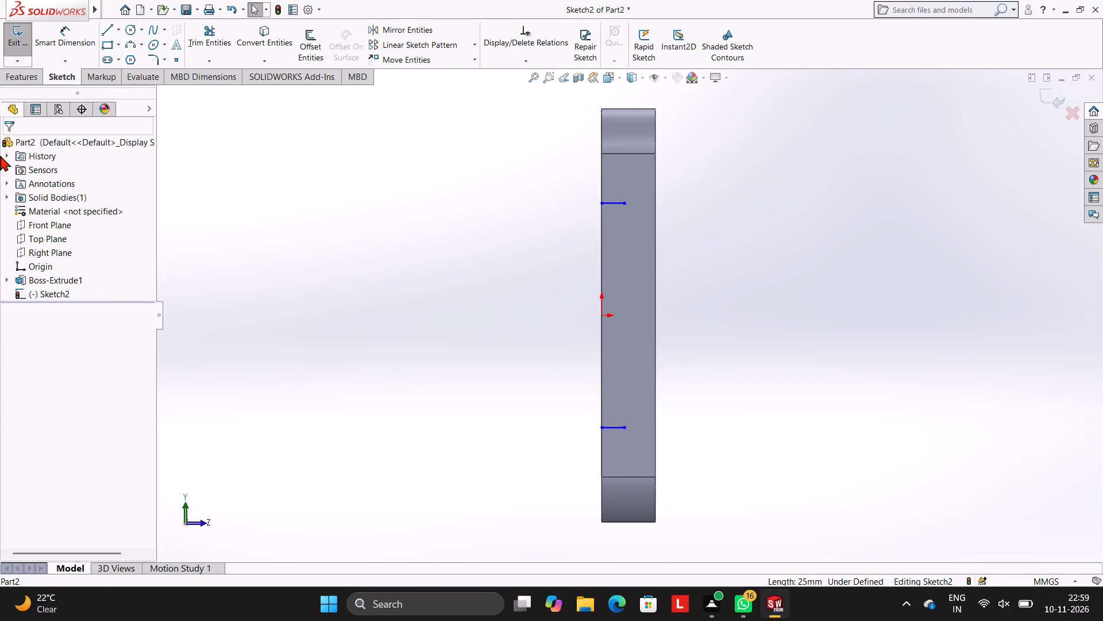
Draw a single 50 mm vertical line along the plate's edge, joining the outer ends of the two short horizontal lines.
click(112, 28)
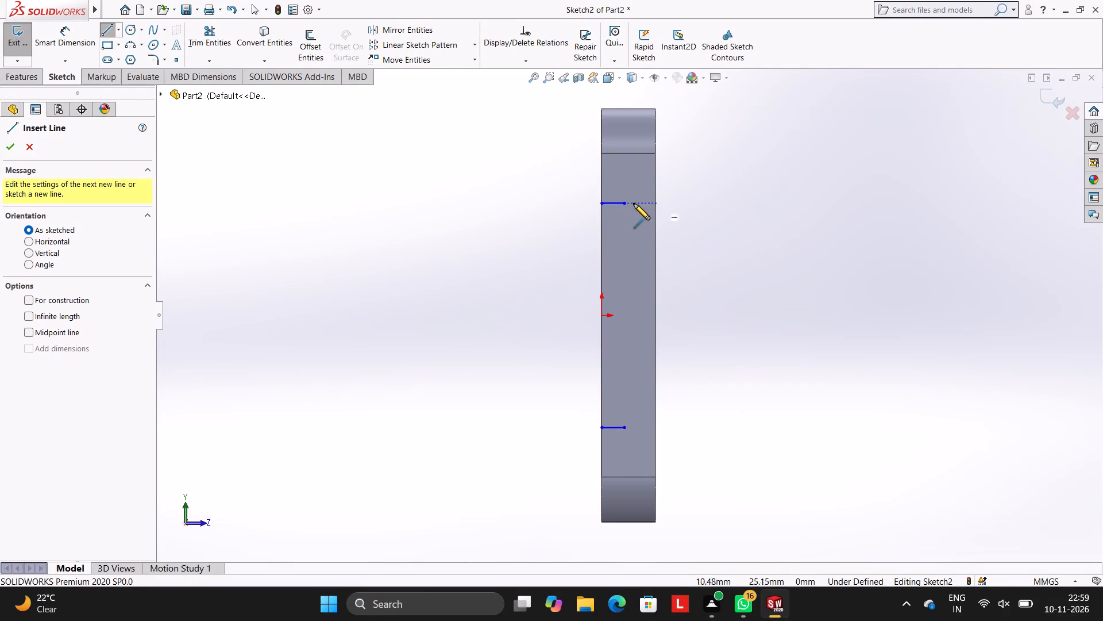
click(601, 205)
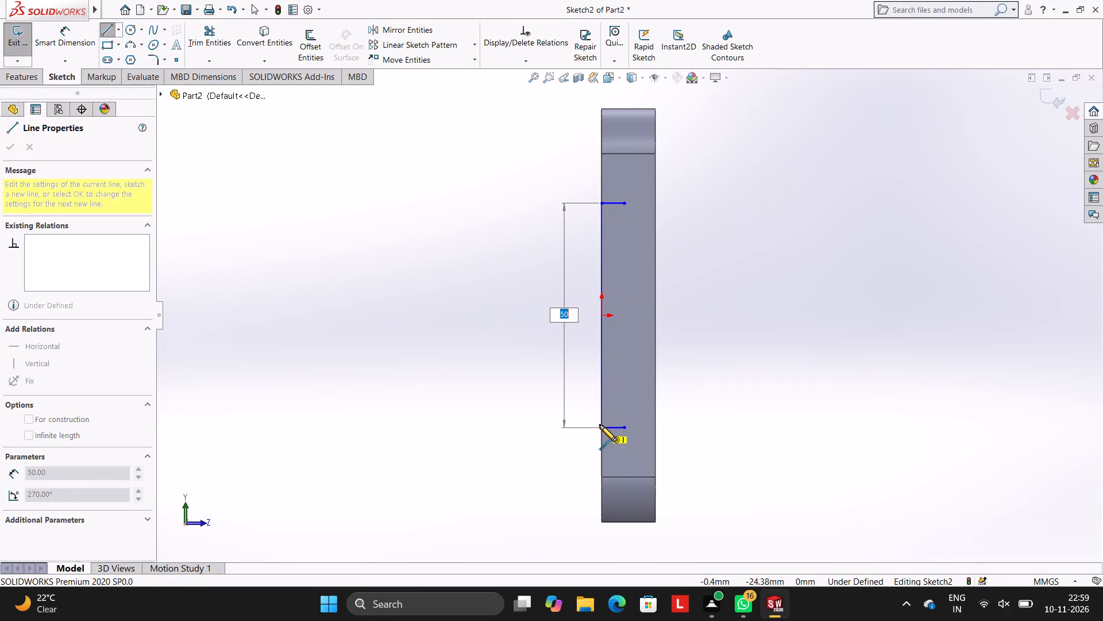
click(600, 425)
key(Escape)
key(Escape)
key(Escape)
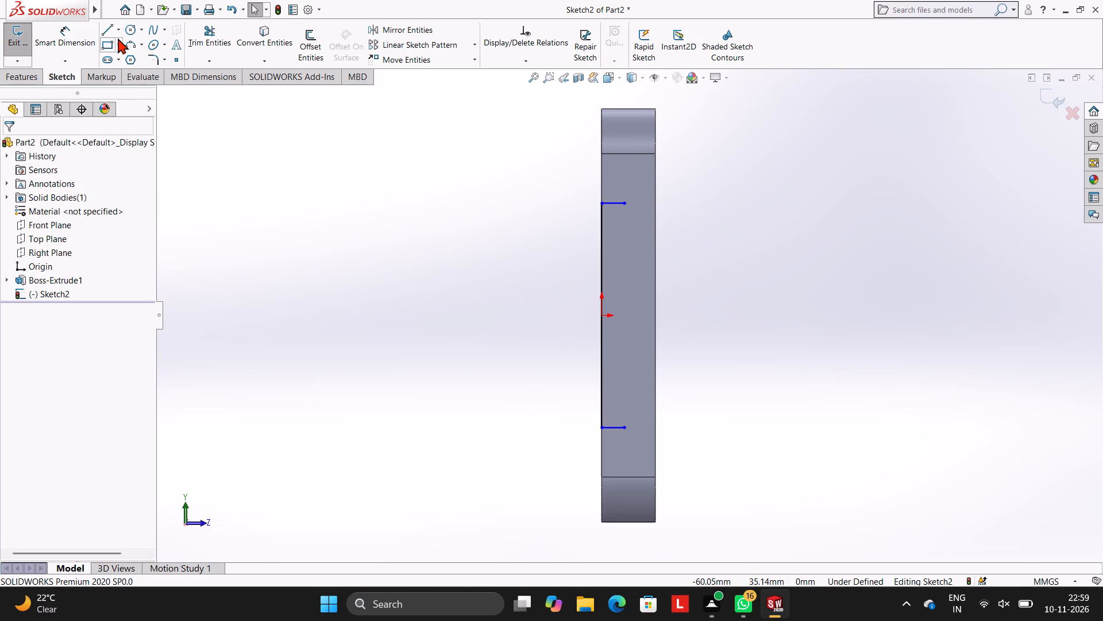
Close the profile with a 50 mm vertical line joining the inner ends of the two short horizontal lines.
click(102, 26)
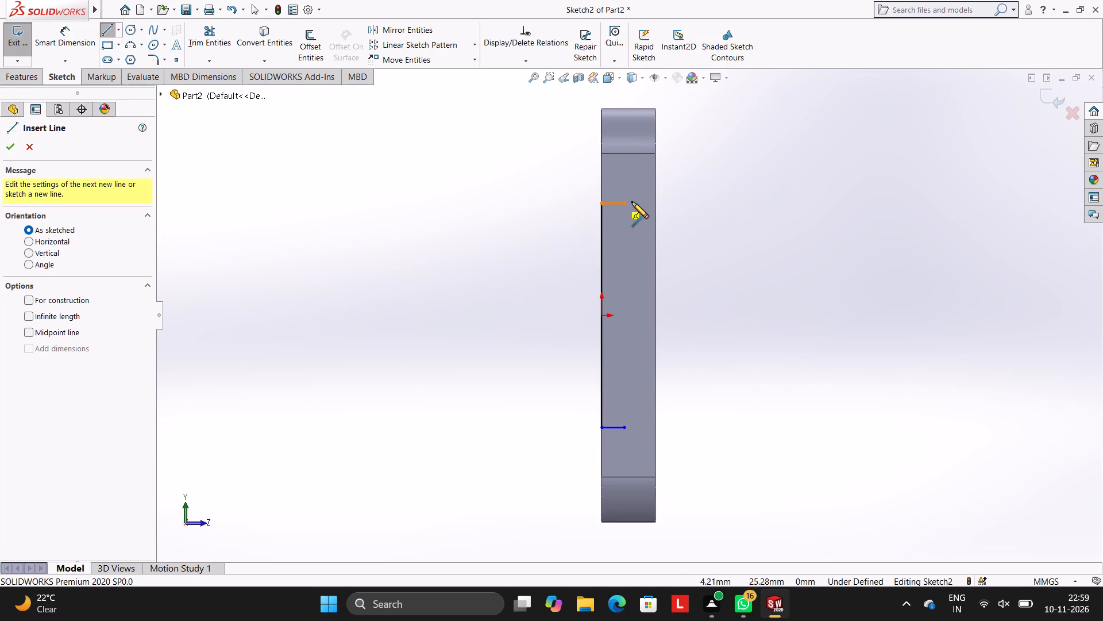
click(624, 204)
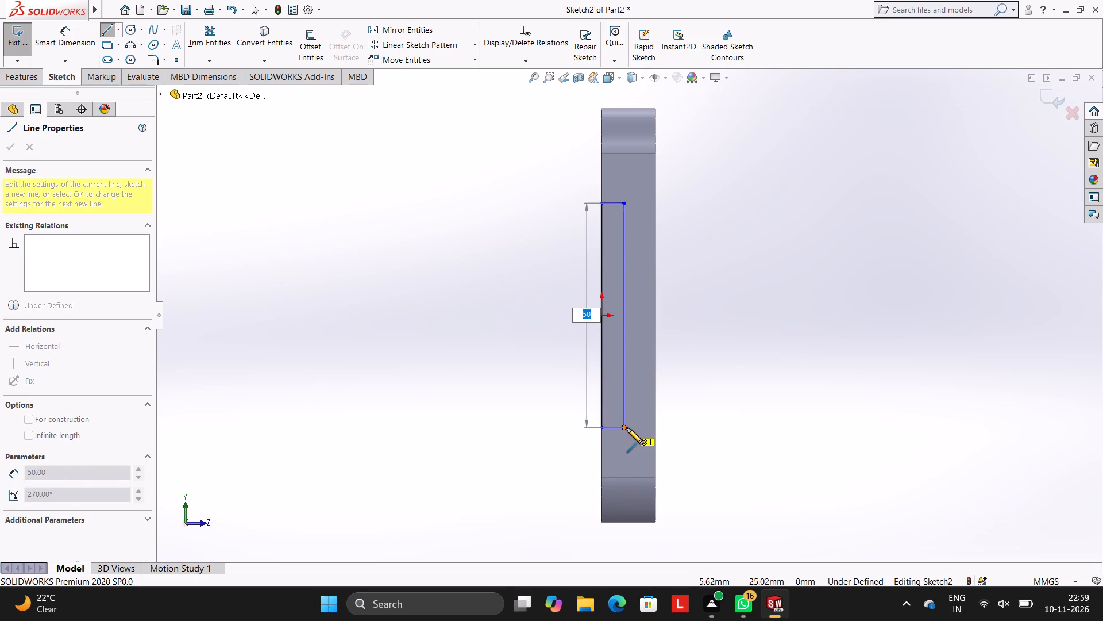
click(627, 428)
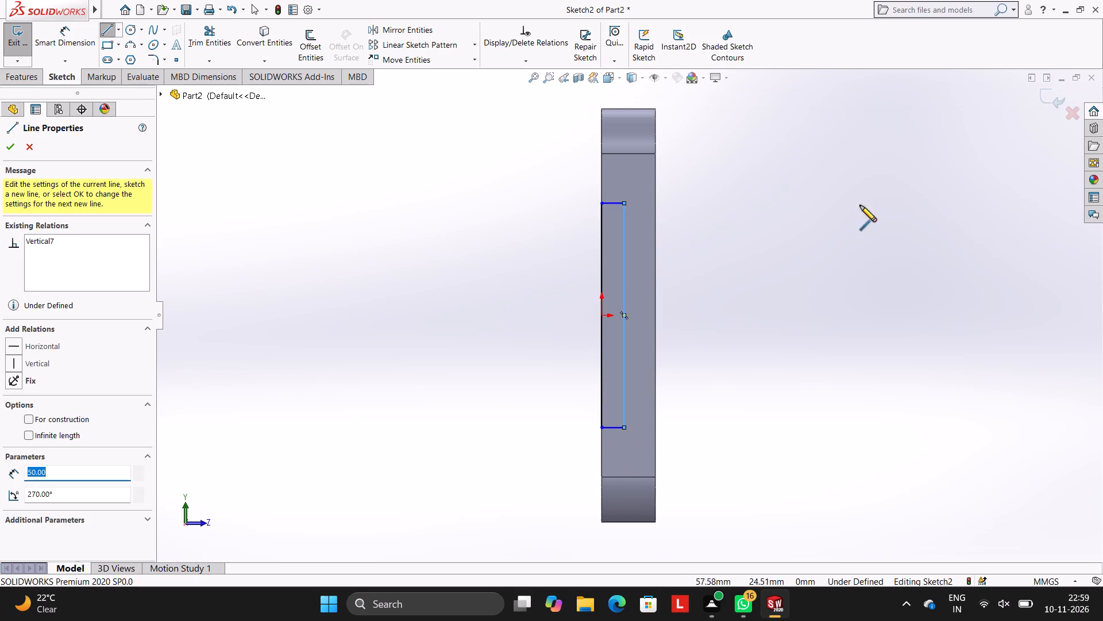
key(Escape)
key(Escape)
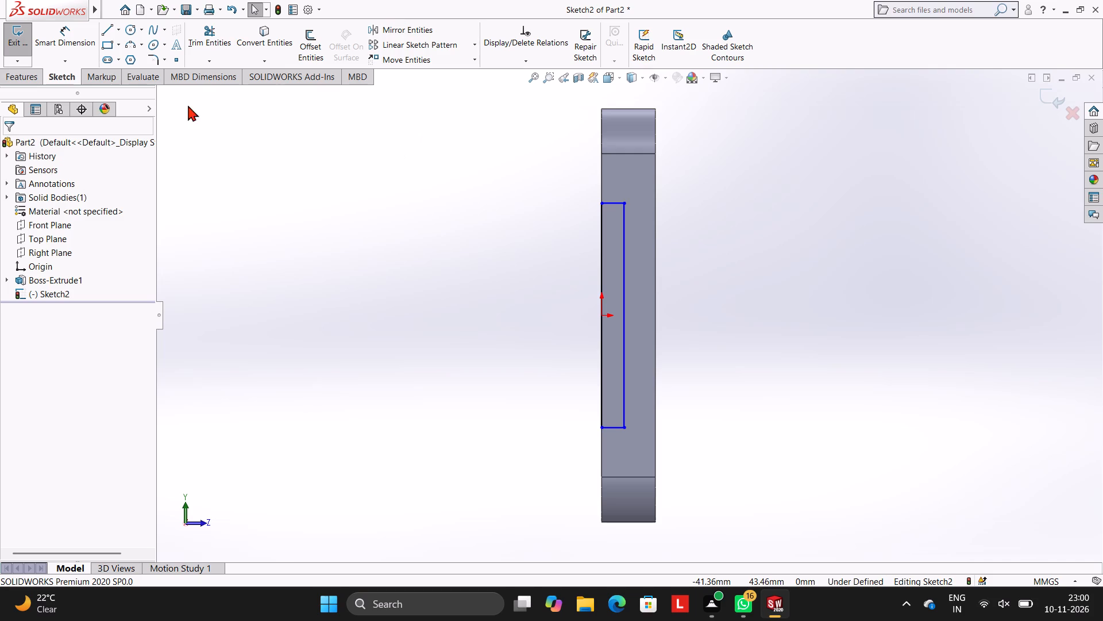
Round the two inner corners of the profile with 3 mm sketch fillets.
click(151, 58)
click(154, 59)
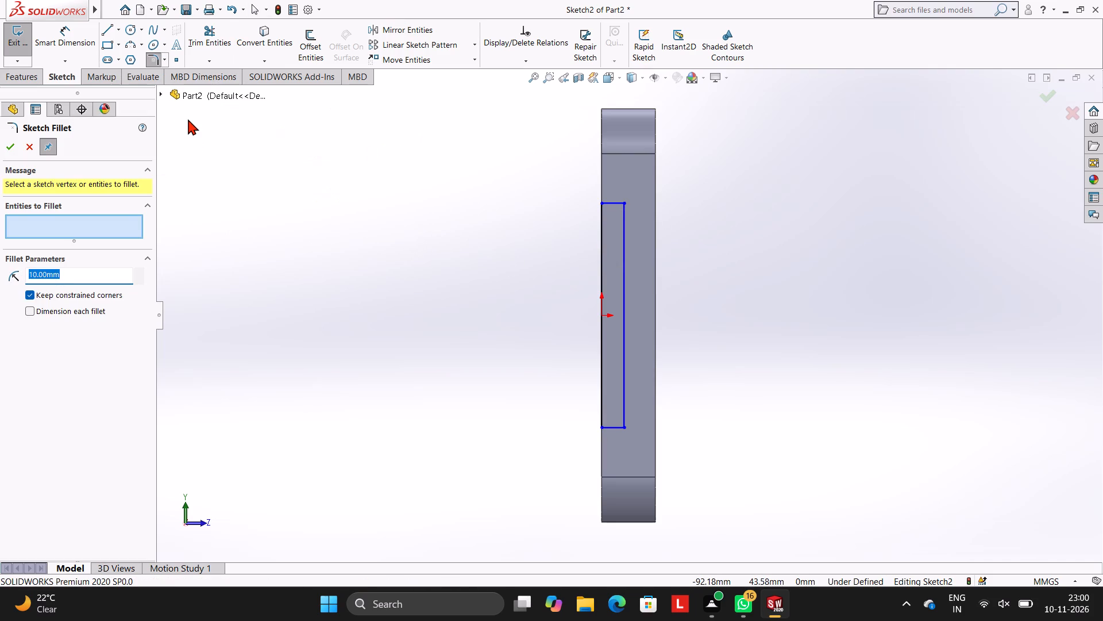
key(3)
key(Return)
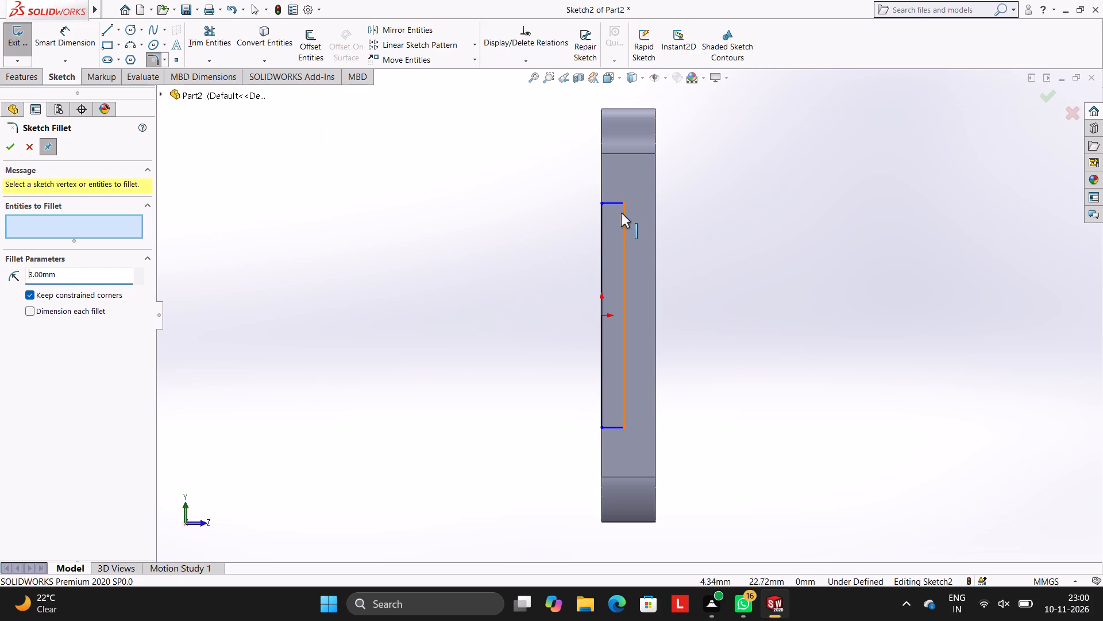
click(616, 204)
click(624, 213)
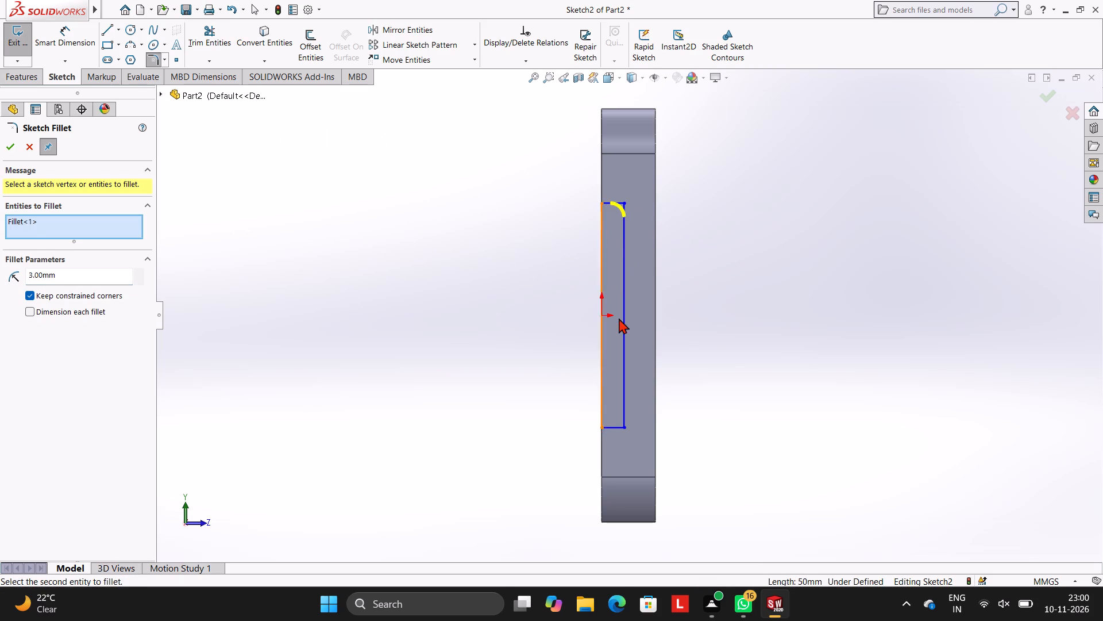
click(612, 427)
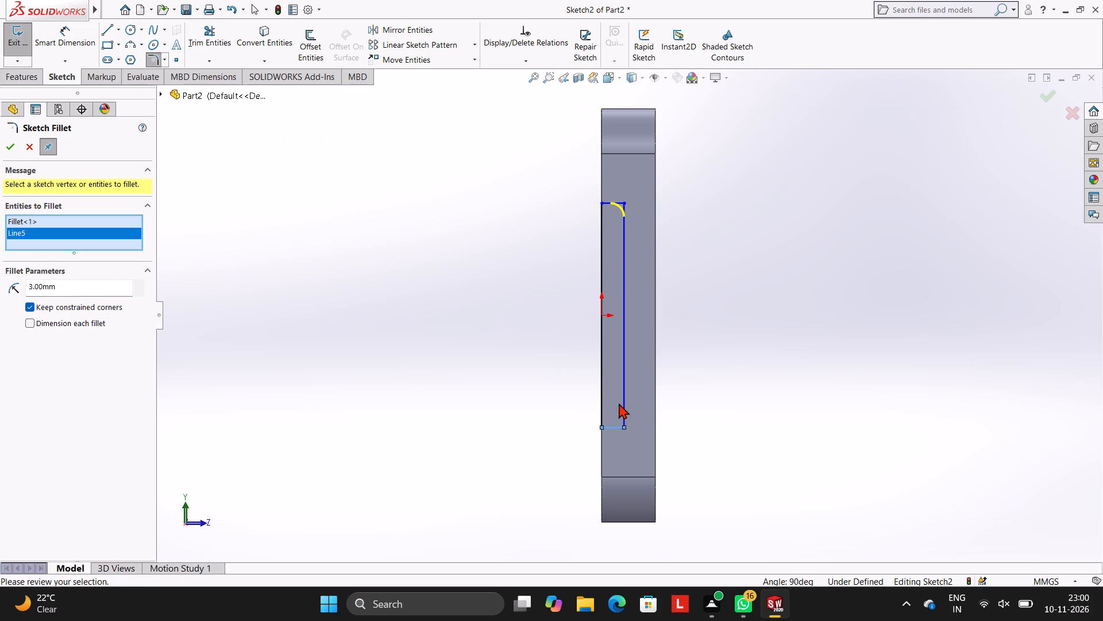
click(622, 402)
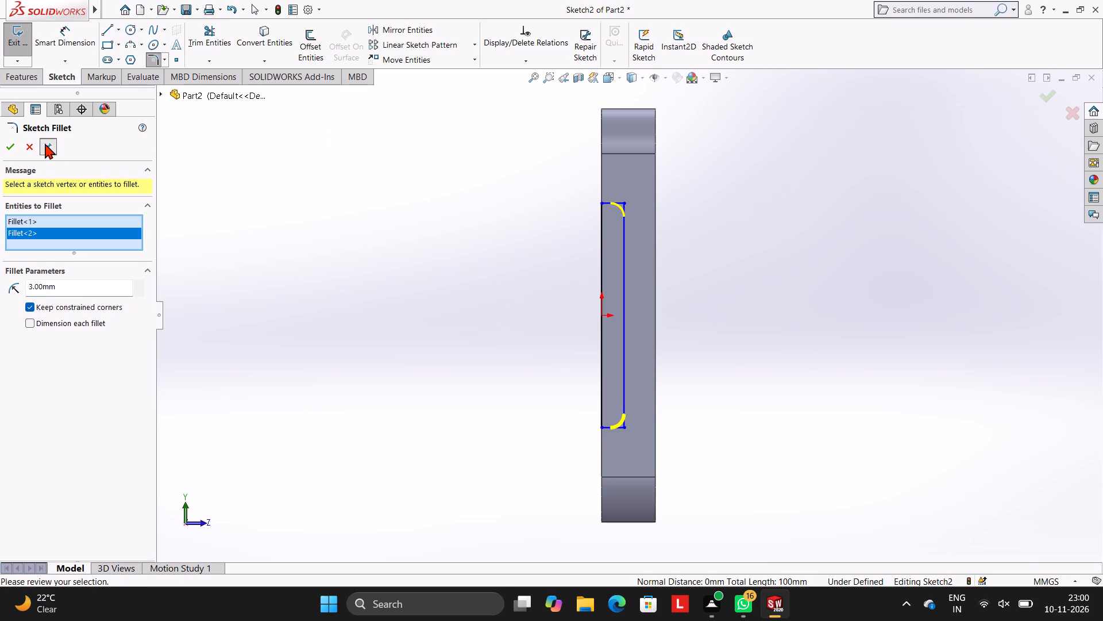
click(17, 143)
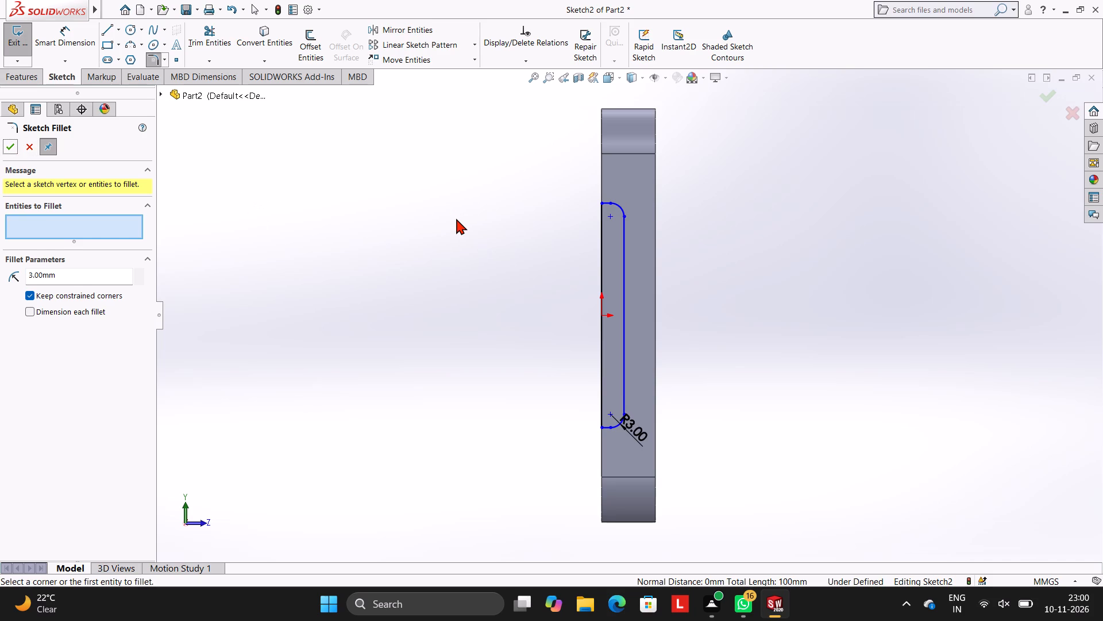
click(6, 147)
Cut-extrude the rounded profile through the plate with a blind depth of 80 mm.
click(13, 74)
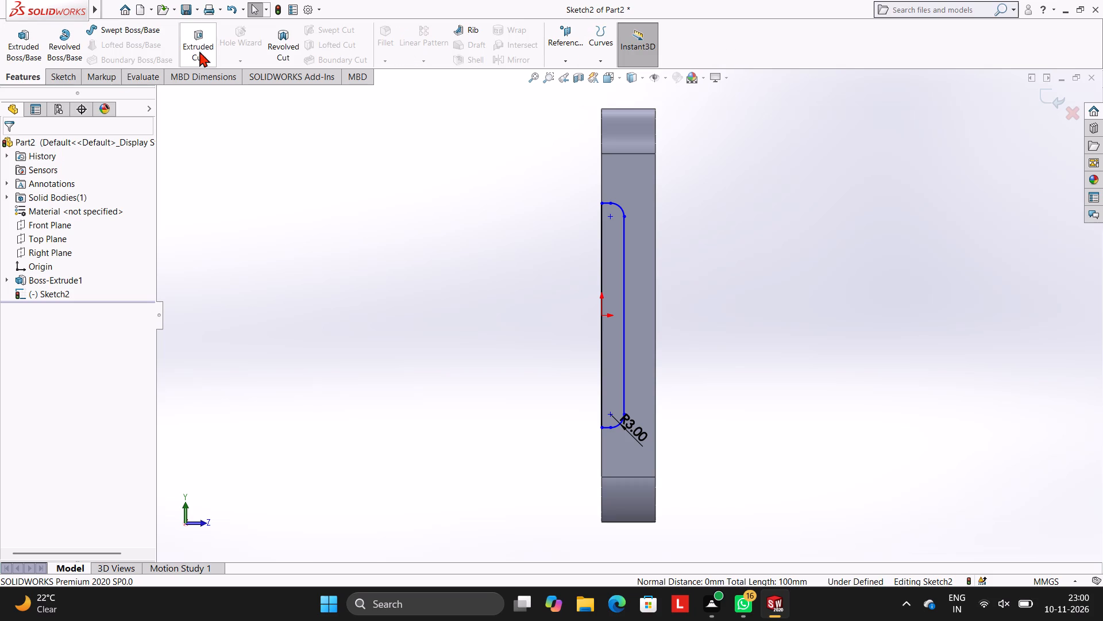
click(210, 43)
middle_drag(562, 297, 675, 301)
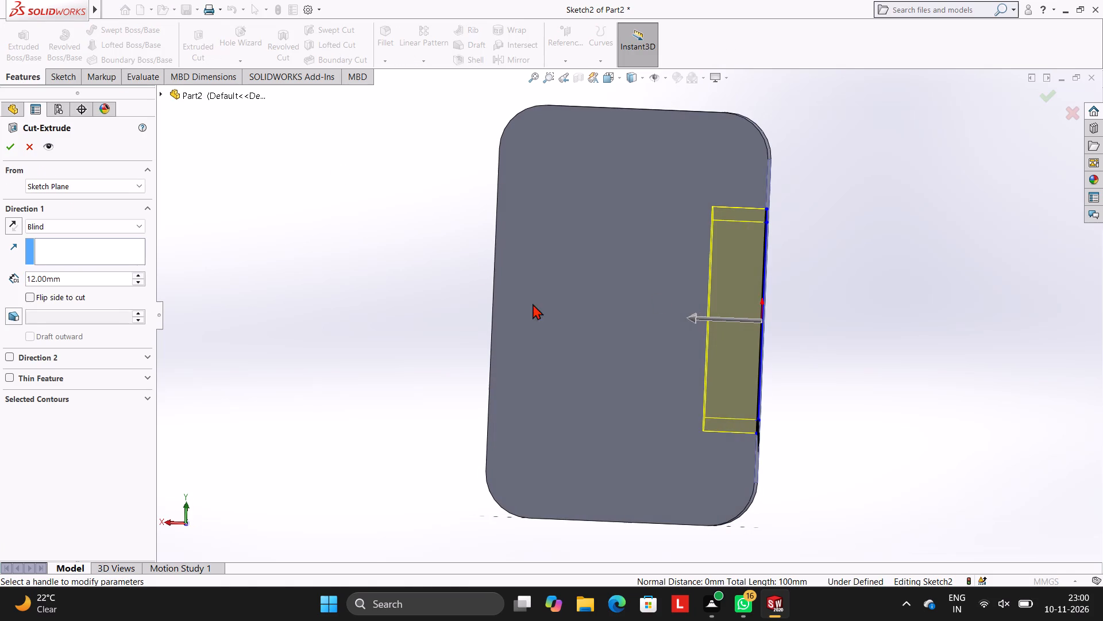
click(84, 267)
click(79, 271)
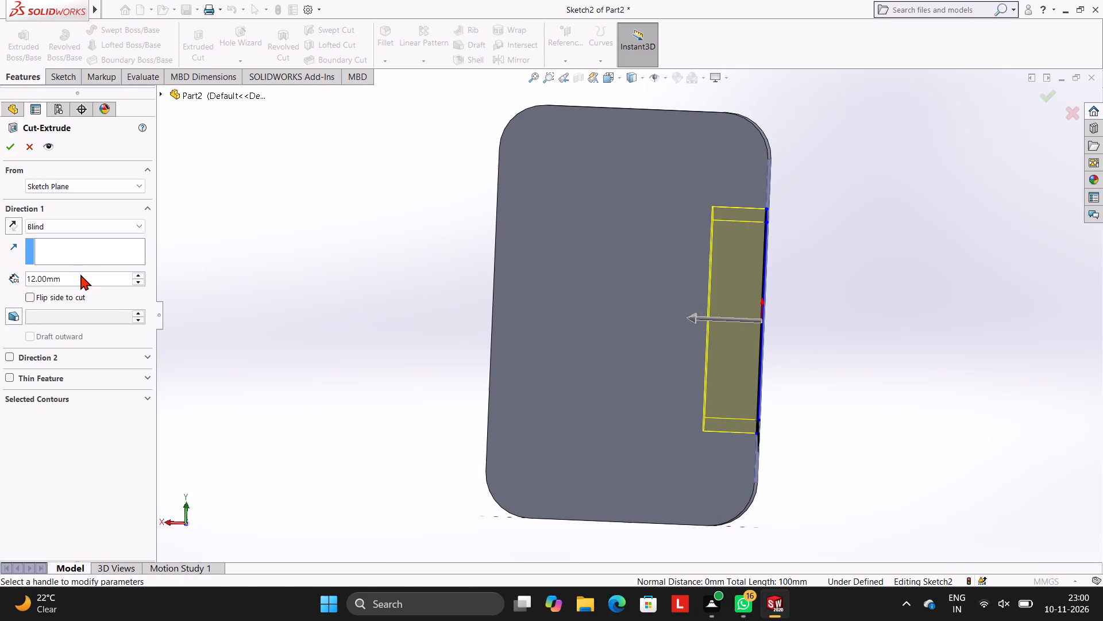
click(70, 278)
key(BackSpace)
key(BackSpace)
key(BackSpace)
key(BackSpace)
key(BackSpace)
key(BackSpace)
key(BackSpace)
key(BackSpace)
key(BackSpace)
key(BackSpace)
key(BackSpace)
key(BackSpace)
key(BackSpace)
key(BackSpace)
key(BackSpace)
key(BackSpace)
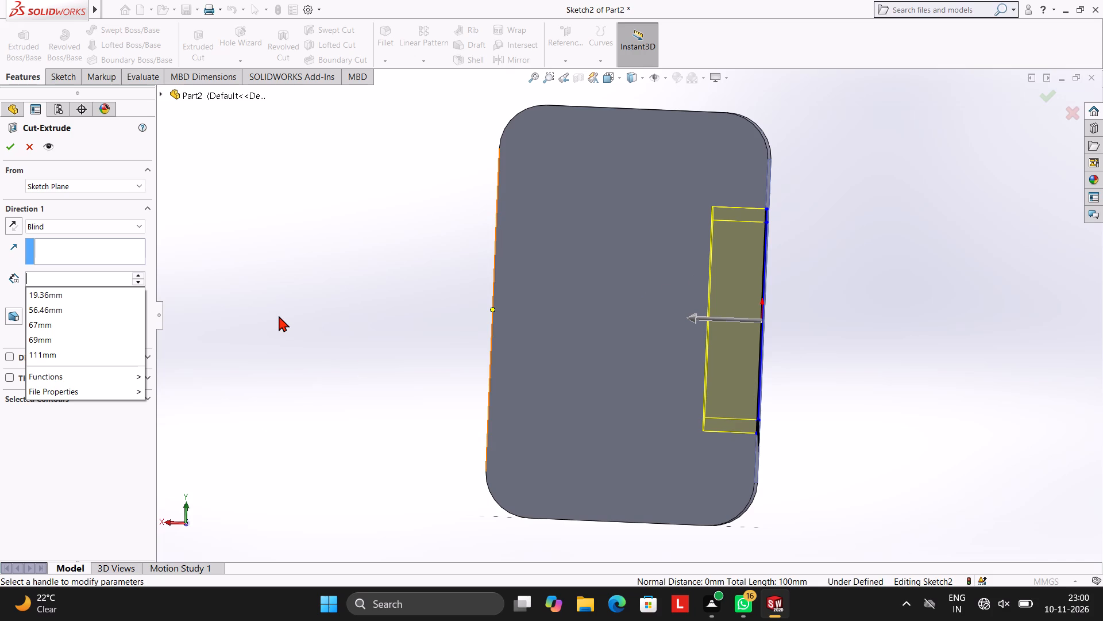
text(50)
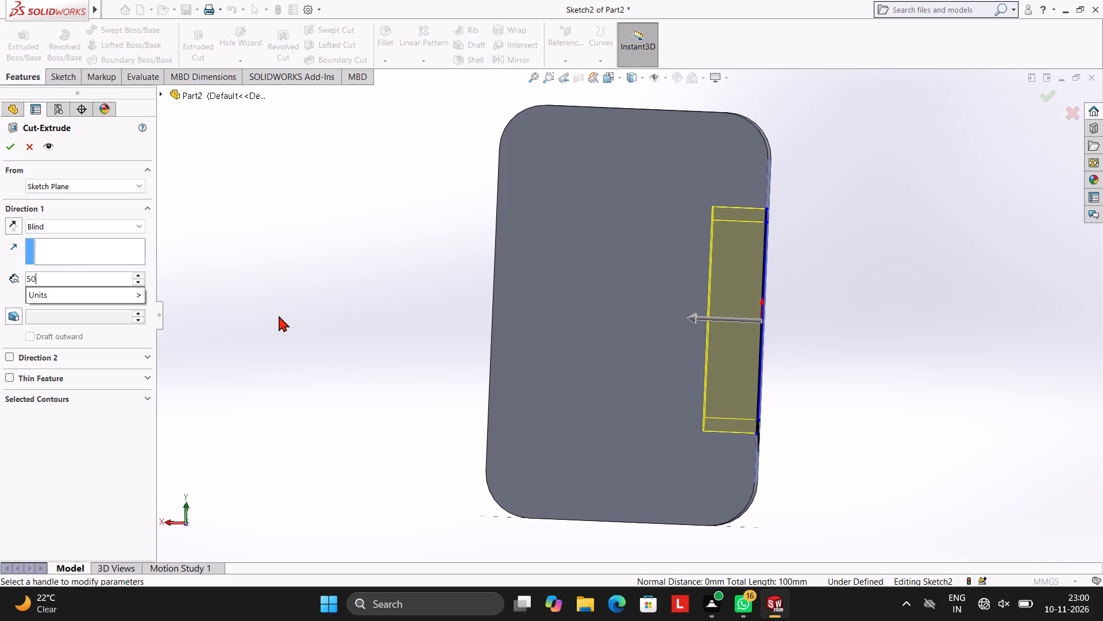
key(Return)
text(80)
key(Return)
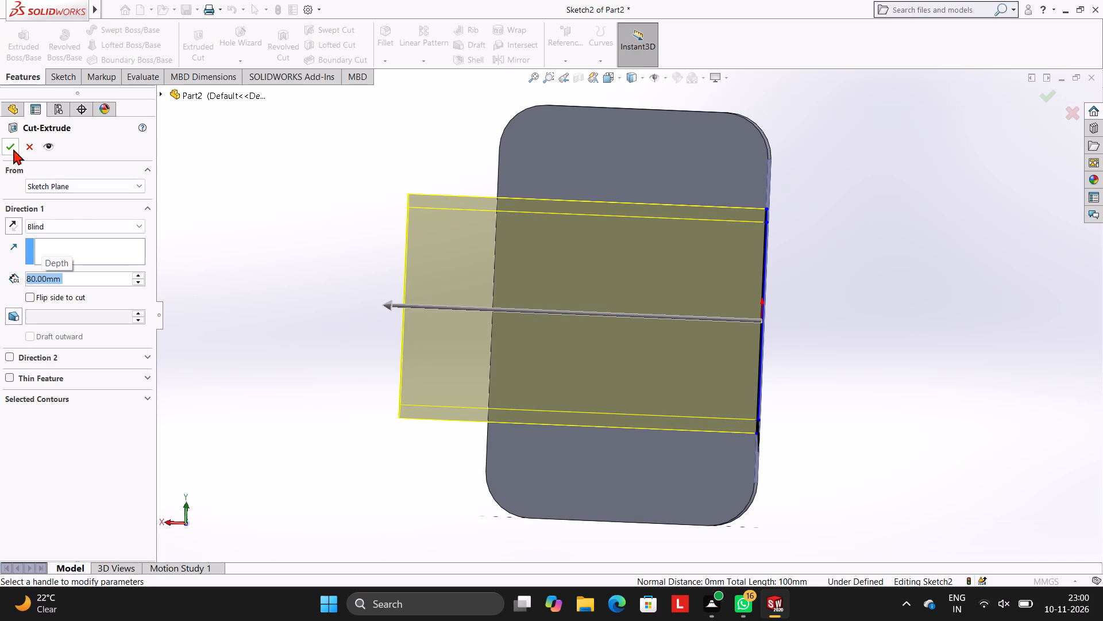
click(15, 144)
click(221, 186)
Start a new sketch on the plate's long side face beside the cut and view it face-on.
scroll(276, 195, up, 2)
middle_drag(330, 209, 289, 208)
middle_drag(784, 305, 691, 266)
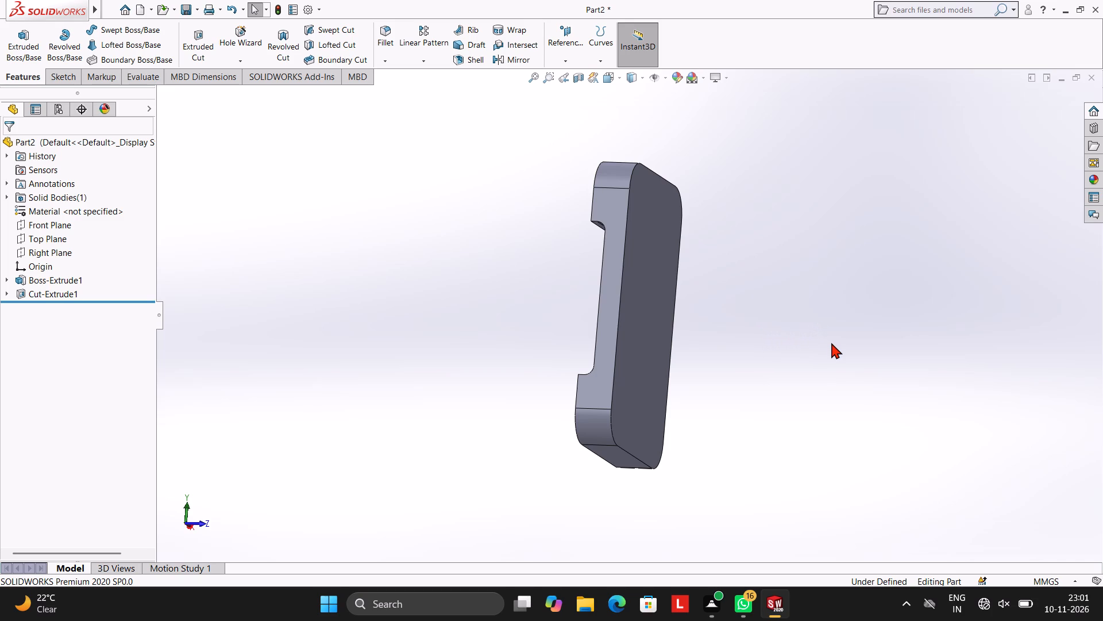
middle_drag(786, 236, 808, 240)
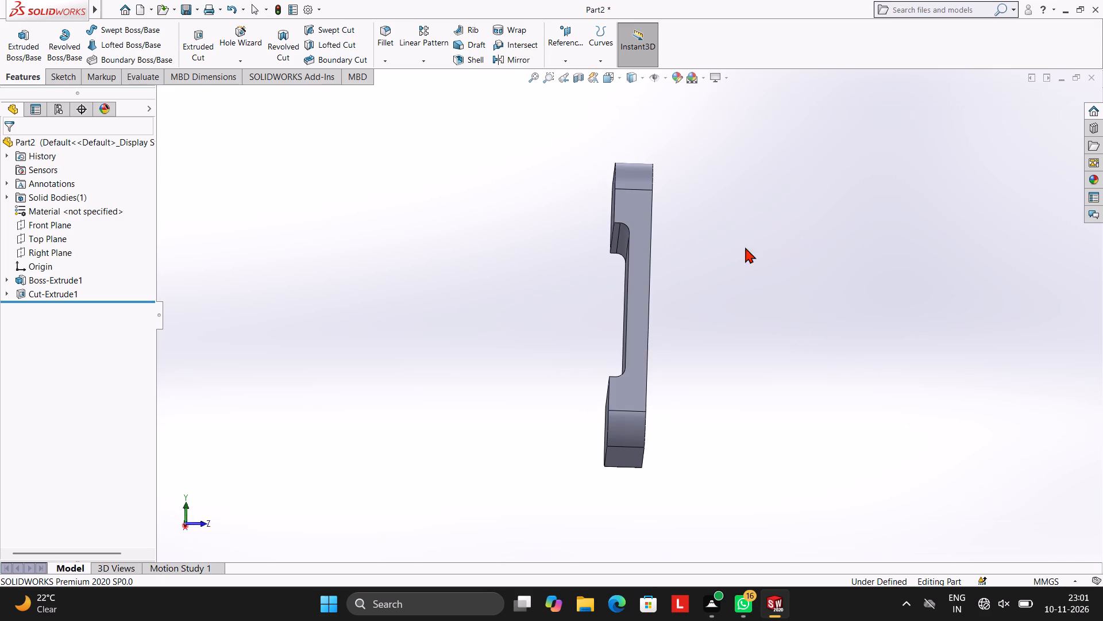
click(634, 292)
click(684, 258)
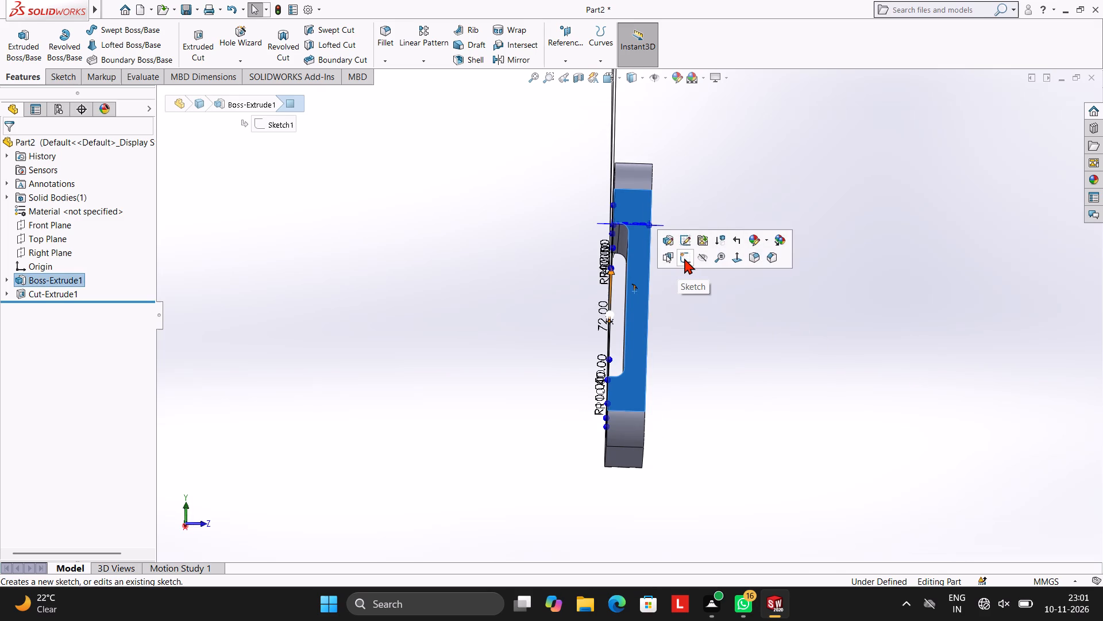
key(ctrl+8)
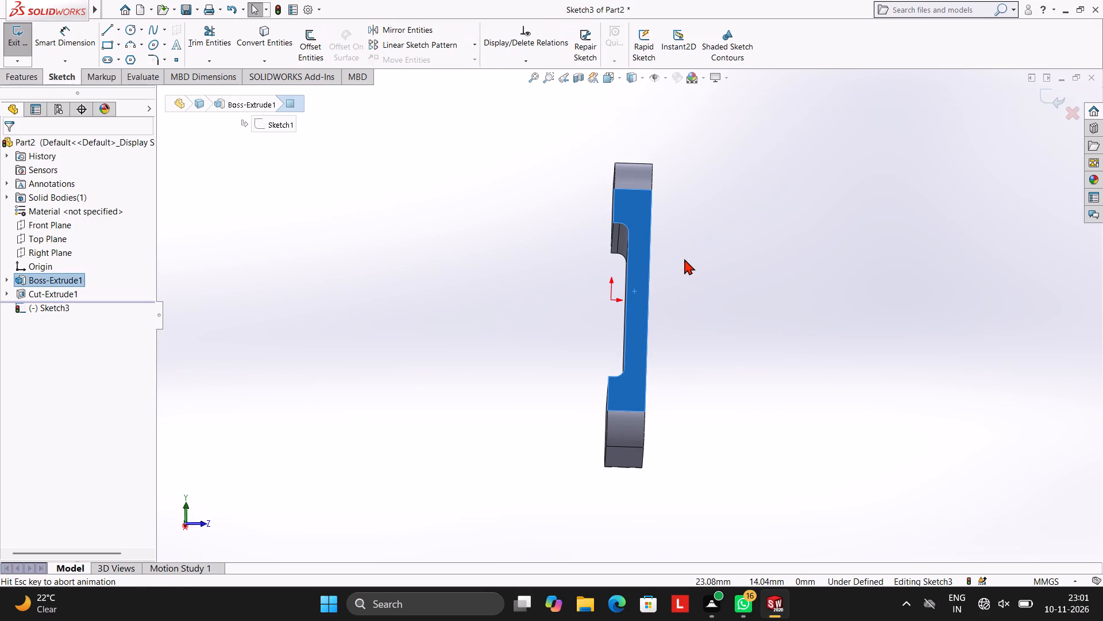
scroll(757, 287, up, 2)
scroll(756, 290, down, 2)
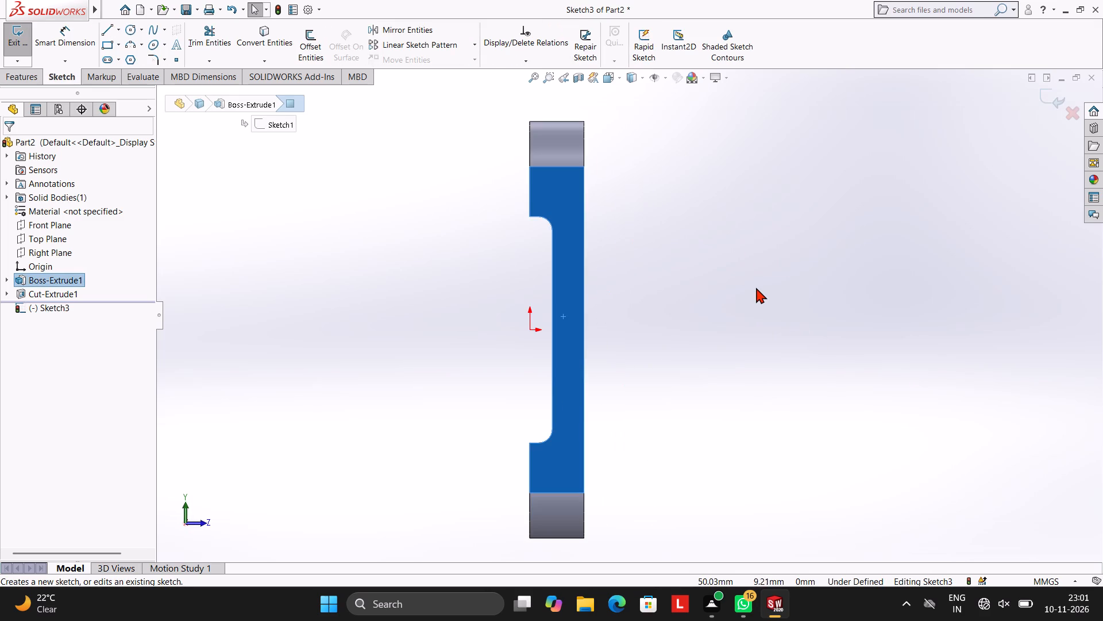
Sketch a 40 mm horizontal line from the origin across the plate's thickness and out past its uncut face.
click(110, 27)
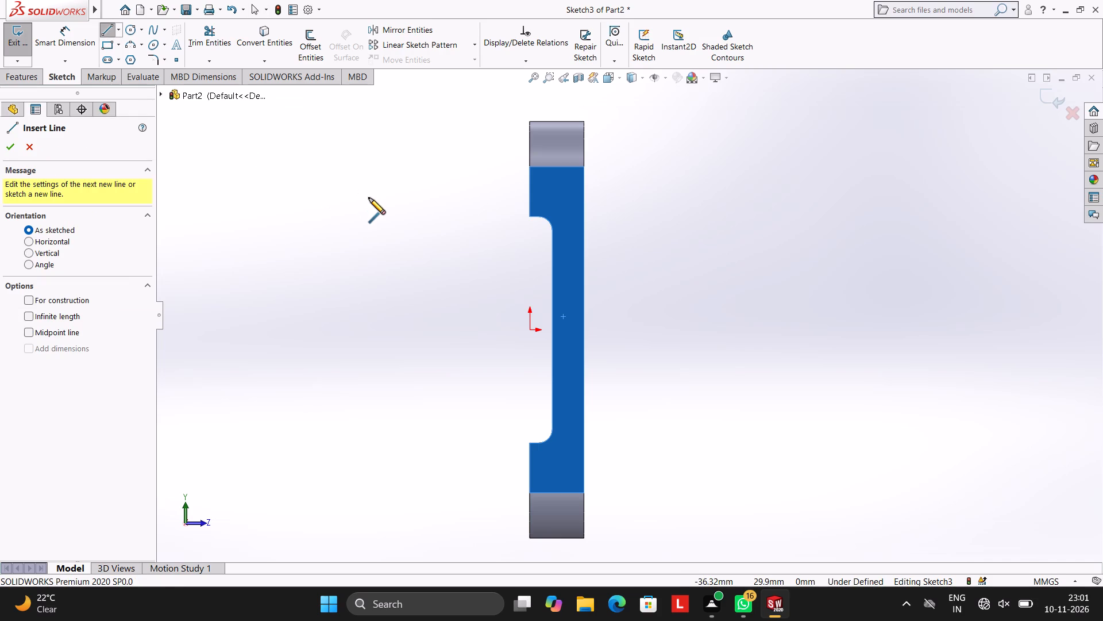
click(529, 328)
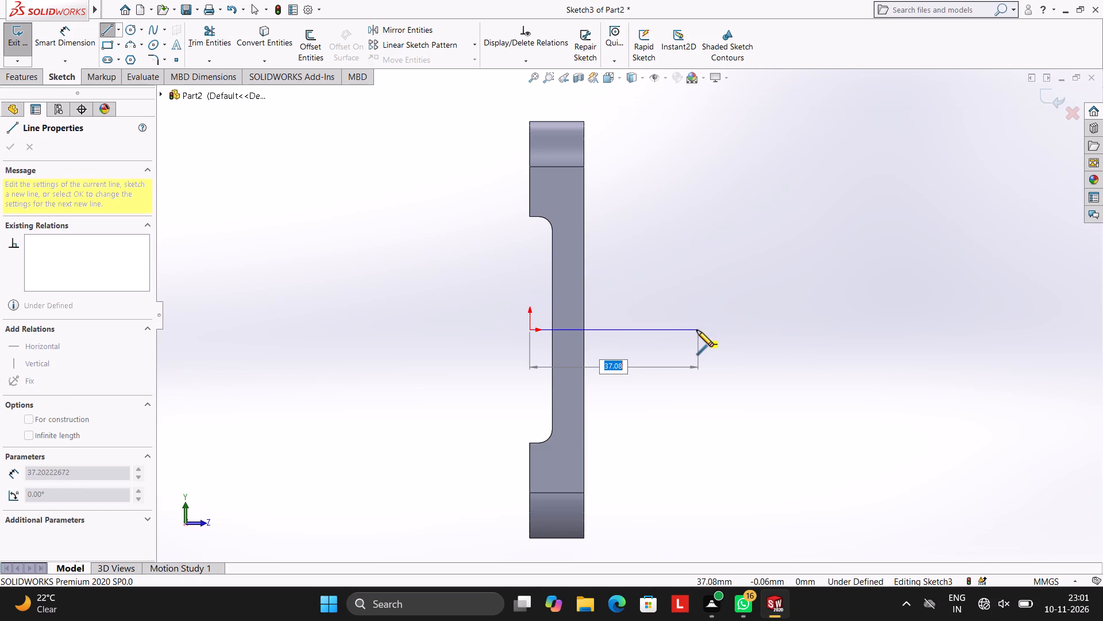
text(40)
key(Return)
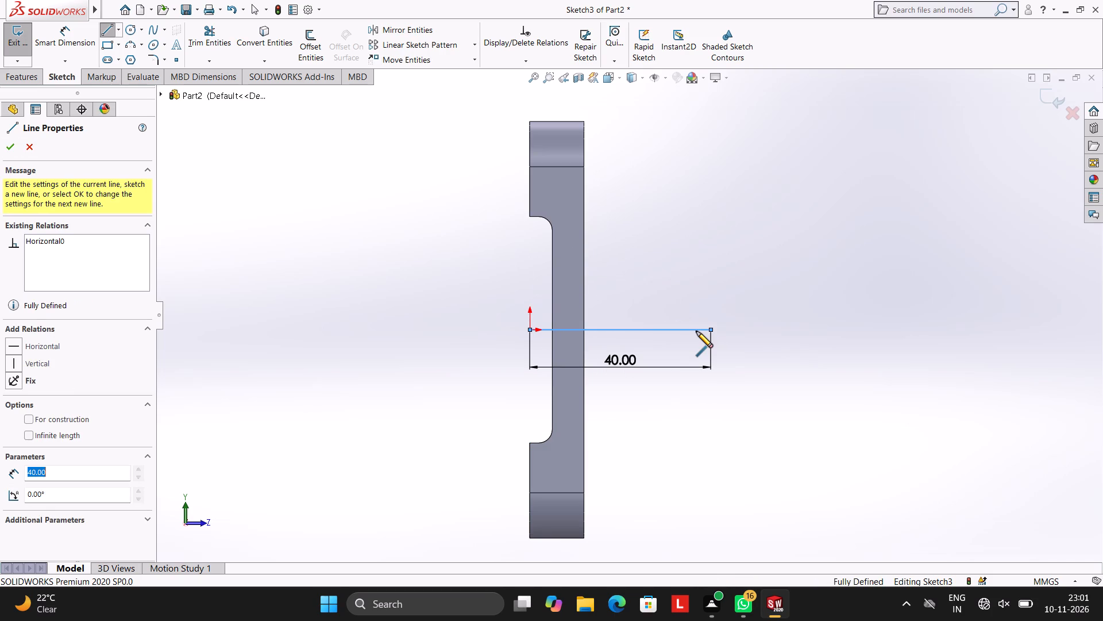
key(Escape)
key(Escape)
key(Escape)
key(Escape)
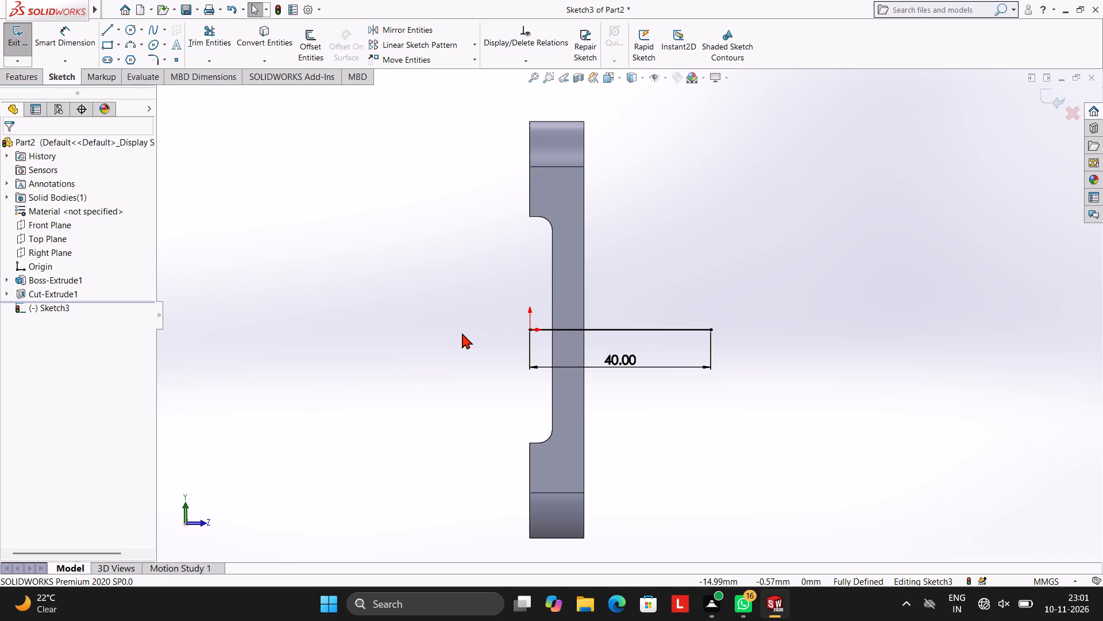
Sketch a circle of radius 27.5 mm centred on the outer end of the 40 mm line.
click(129, 29)
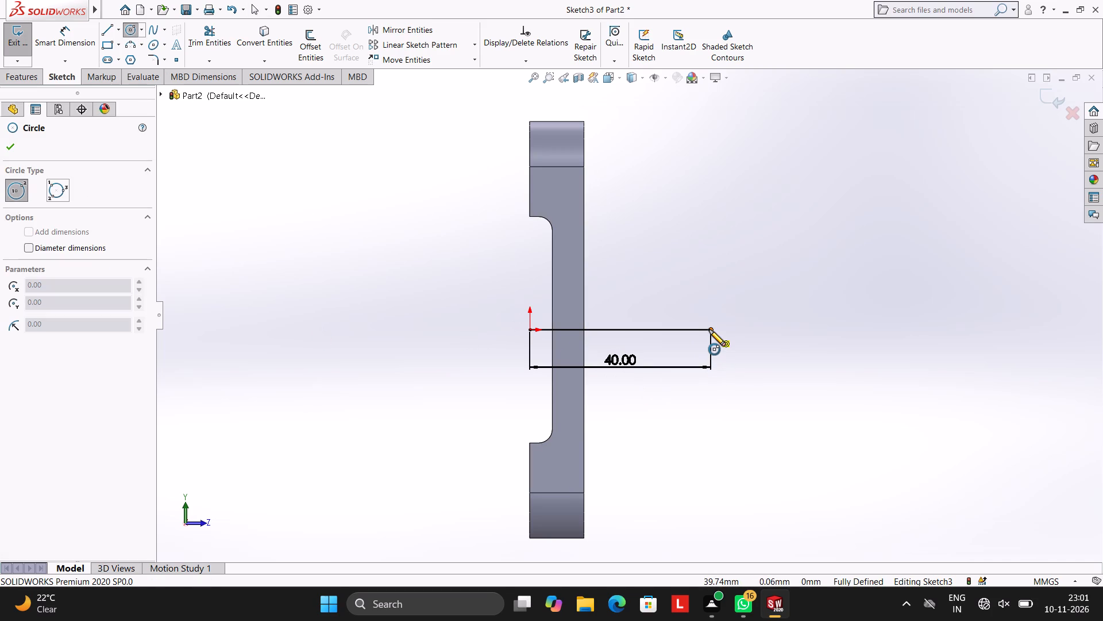
click(709, 329)
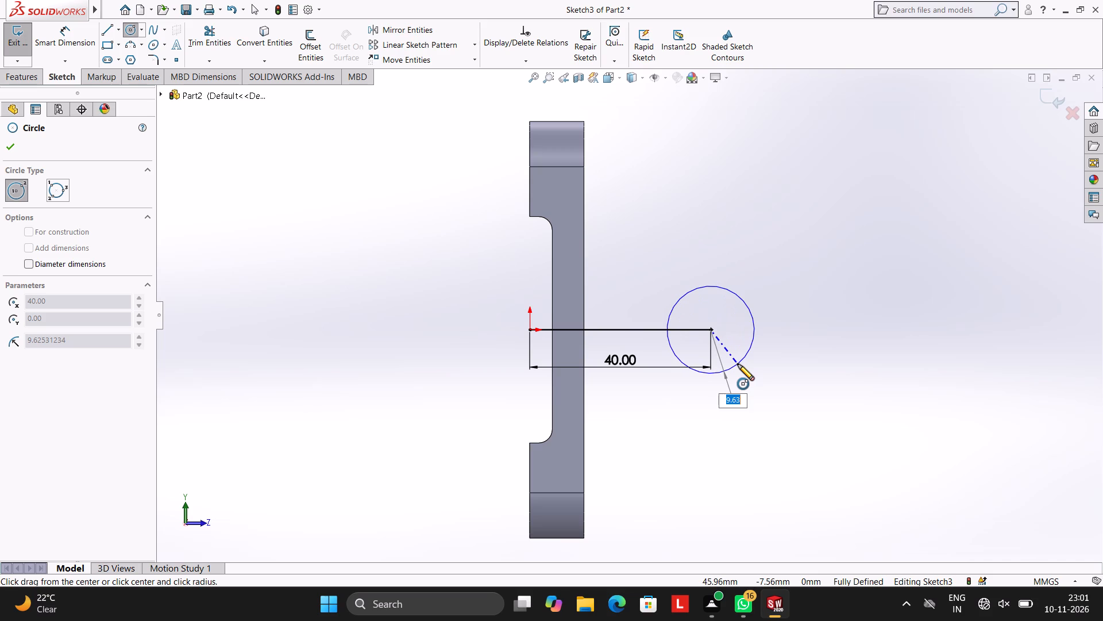
text(27.5)
key(Return)
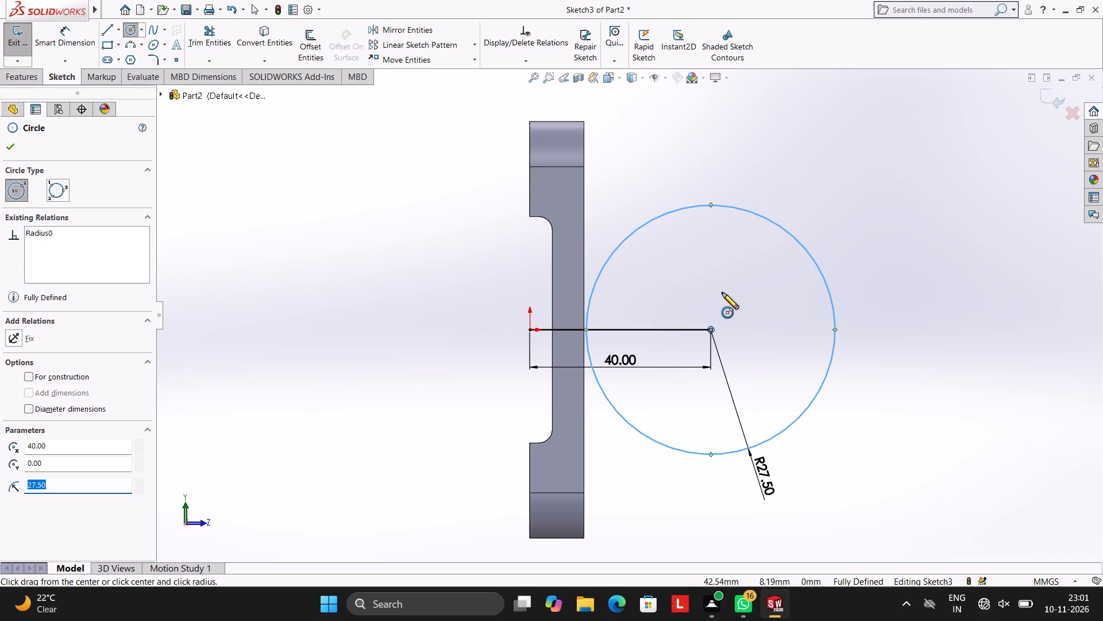
scroll(730, 296, down, 3)
scroll(487, 355, down, 3)
scroll(488, 363, up, 2)
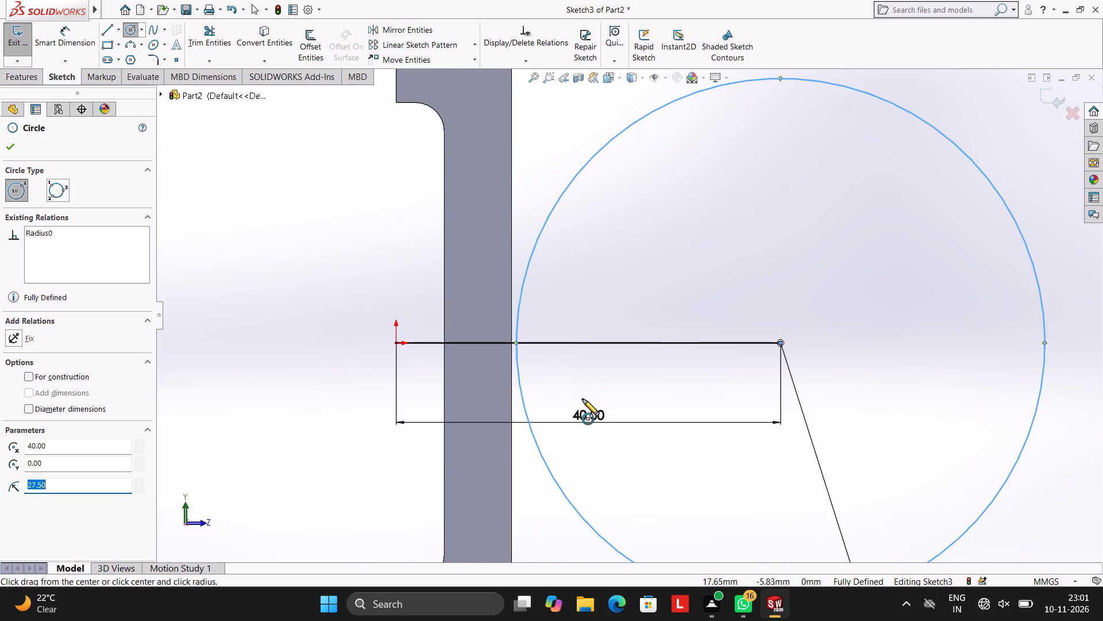
scroll(750, 351, up, 5)
scroll(804, 298, down, 2)
scroll(713, 363, up, 2)
scroll(713, 363, down, 1)
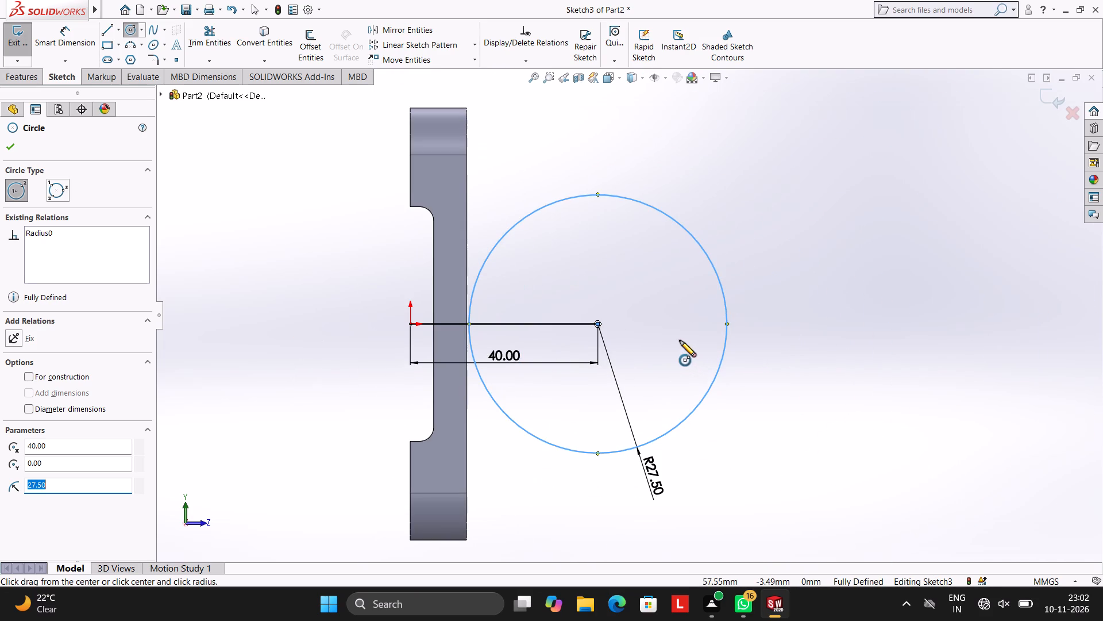
key(Escape)
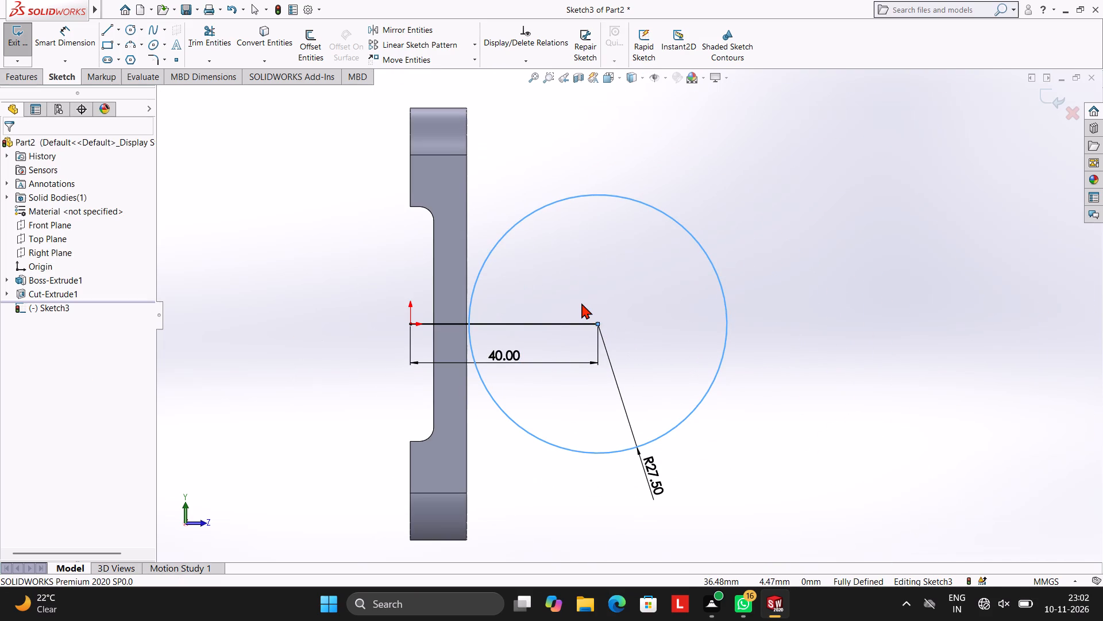
key(Escape)
key(Escape)
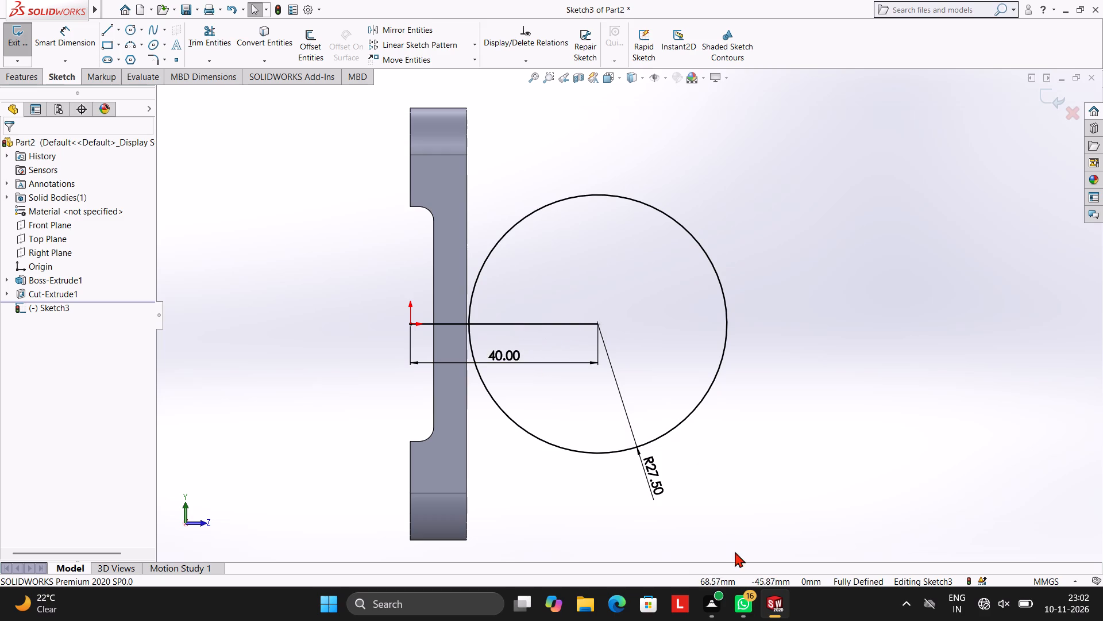
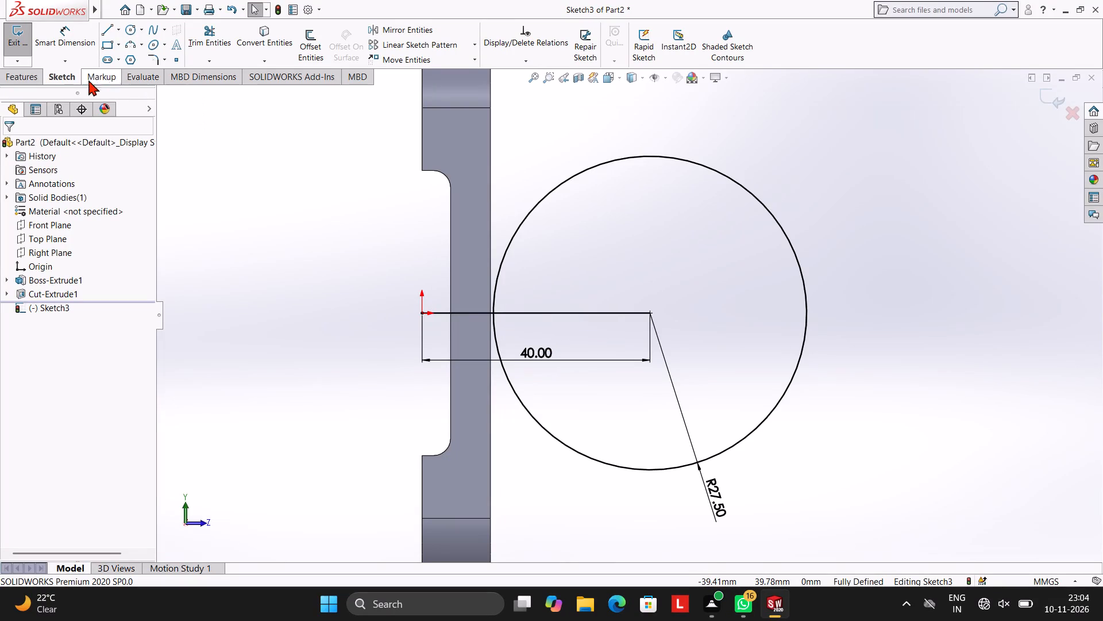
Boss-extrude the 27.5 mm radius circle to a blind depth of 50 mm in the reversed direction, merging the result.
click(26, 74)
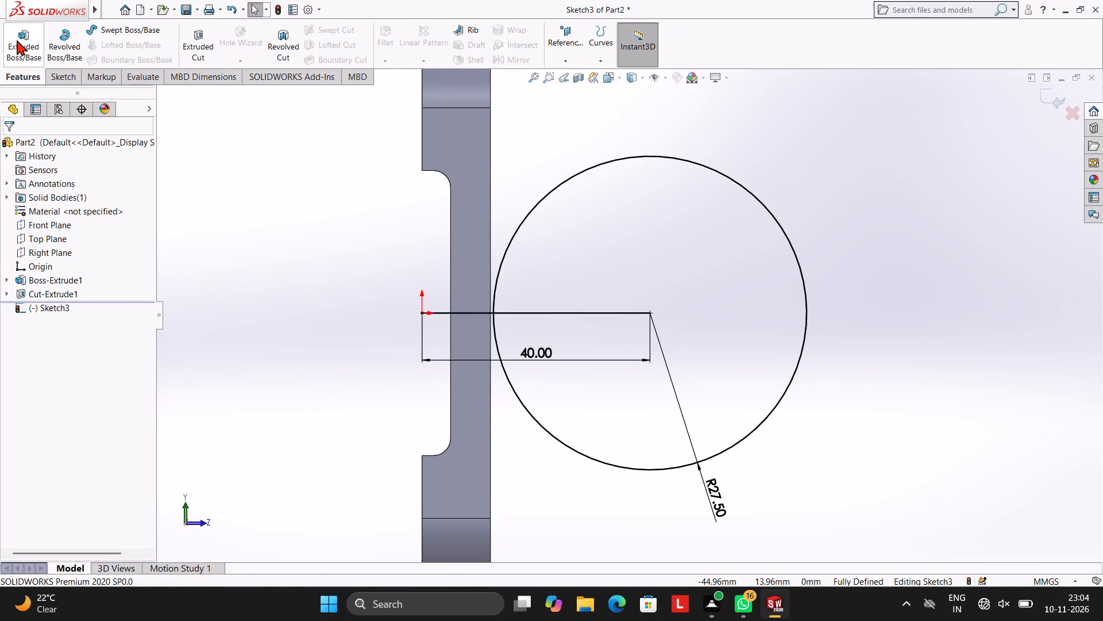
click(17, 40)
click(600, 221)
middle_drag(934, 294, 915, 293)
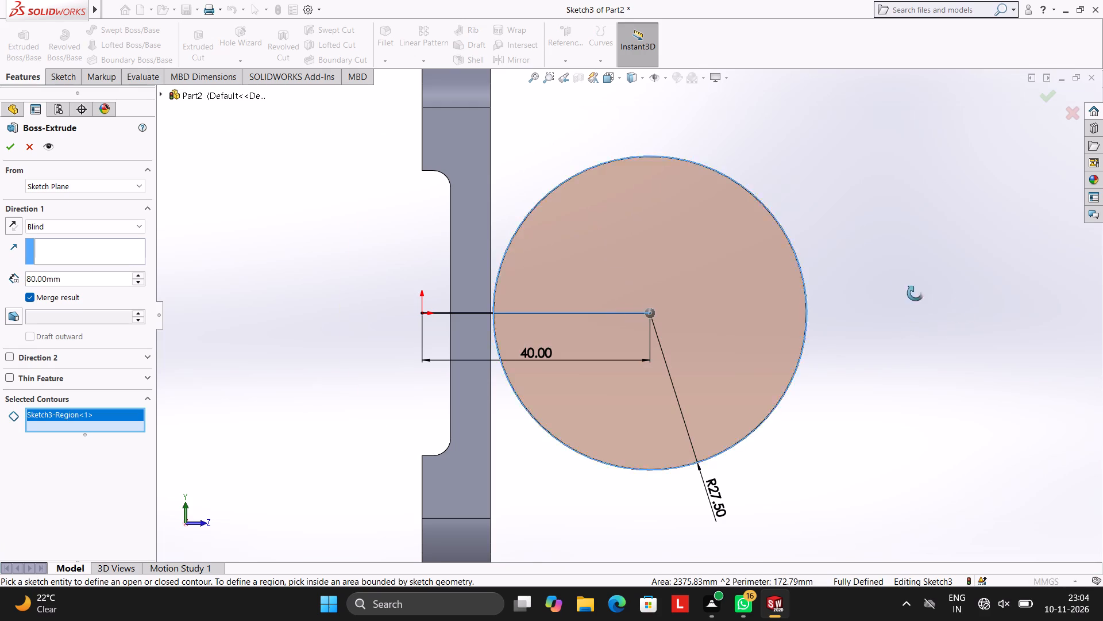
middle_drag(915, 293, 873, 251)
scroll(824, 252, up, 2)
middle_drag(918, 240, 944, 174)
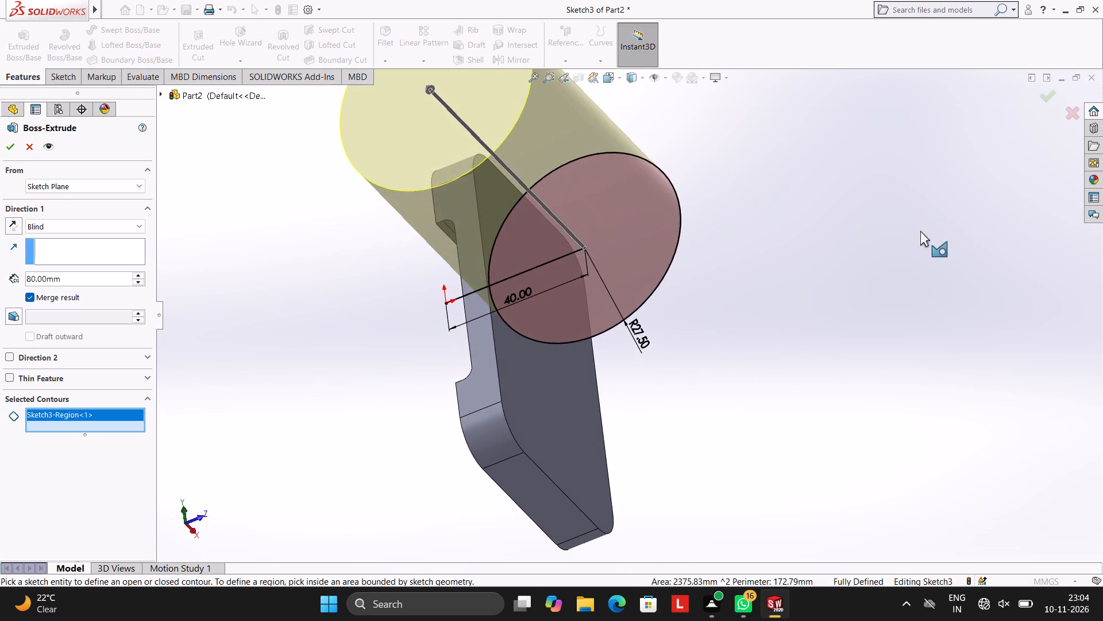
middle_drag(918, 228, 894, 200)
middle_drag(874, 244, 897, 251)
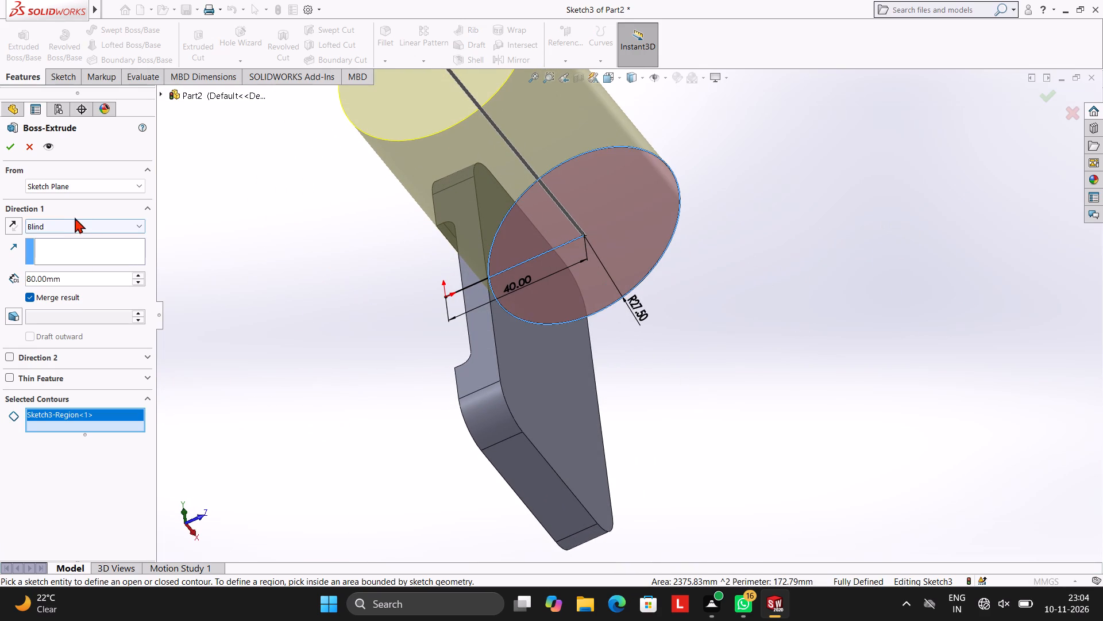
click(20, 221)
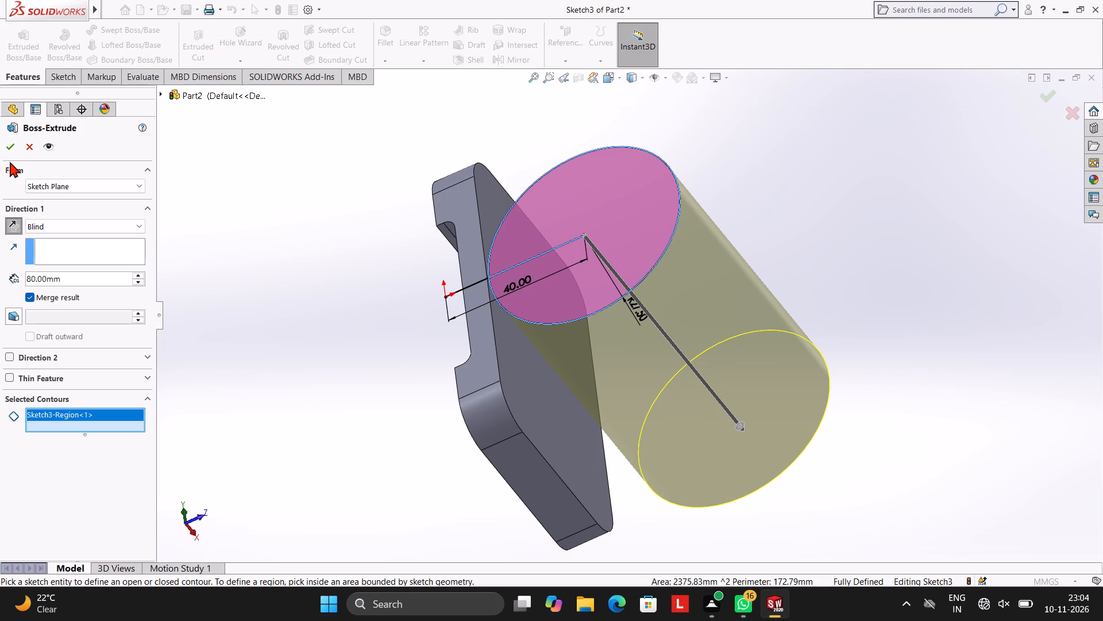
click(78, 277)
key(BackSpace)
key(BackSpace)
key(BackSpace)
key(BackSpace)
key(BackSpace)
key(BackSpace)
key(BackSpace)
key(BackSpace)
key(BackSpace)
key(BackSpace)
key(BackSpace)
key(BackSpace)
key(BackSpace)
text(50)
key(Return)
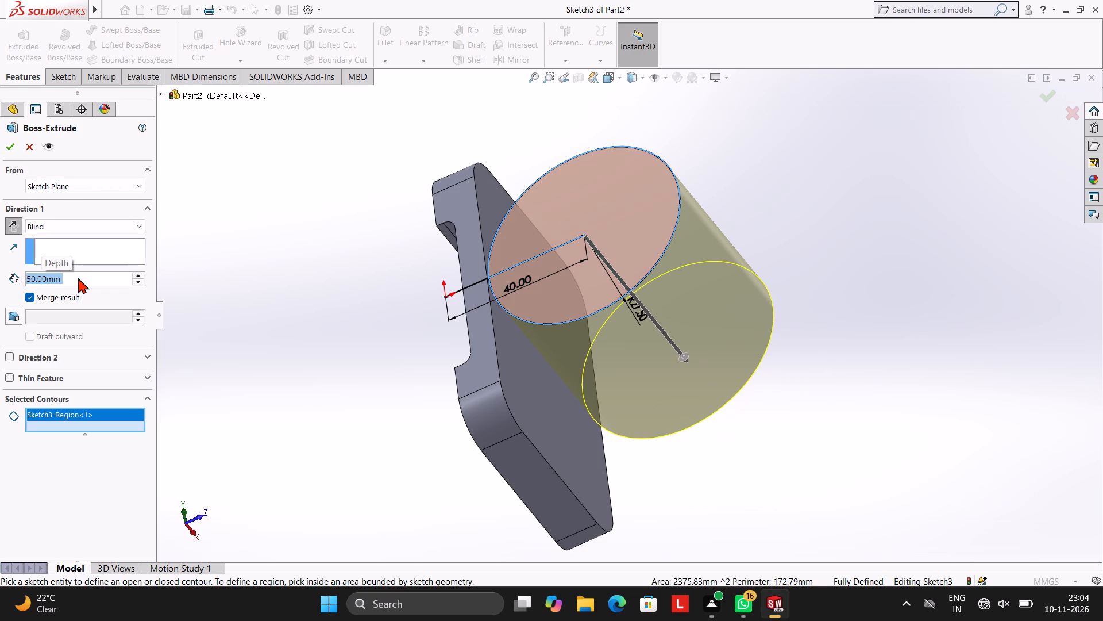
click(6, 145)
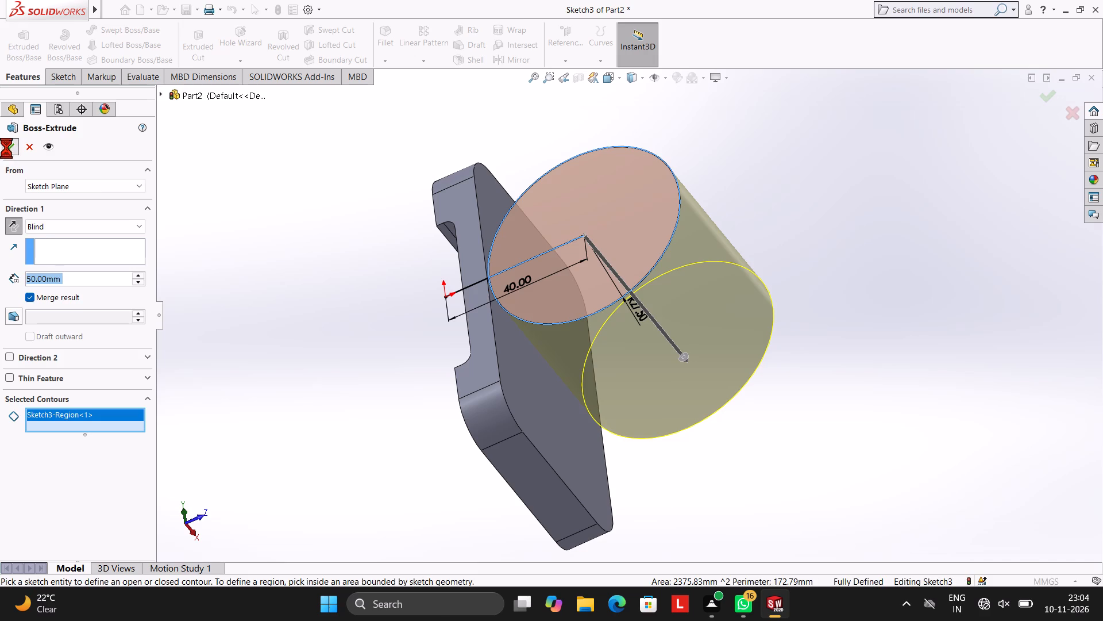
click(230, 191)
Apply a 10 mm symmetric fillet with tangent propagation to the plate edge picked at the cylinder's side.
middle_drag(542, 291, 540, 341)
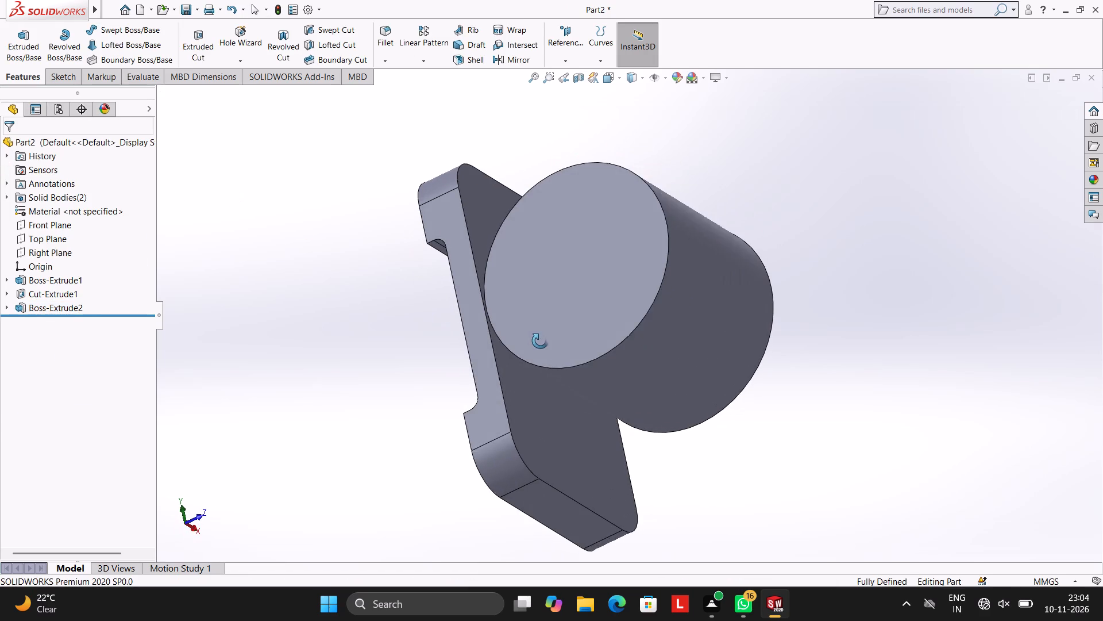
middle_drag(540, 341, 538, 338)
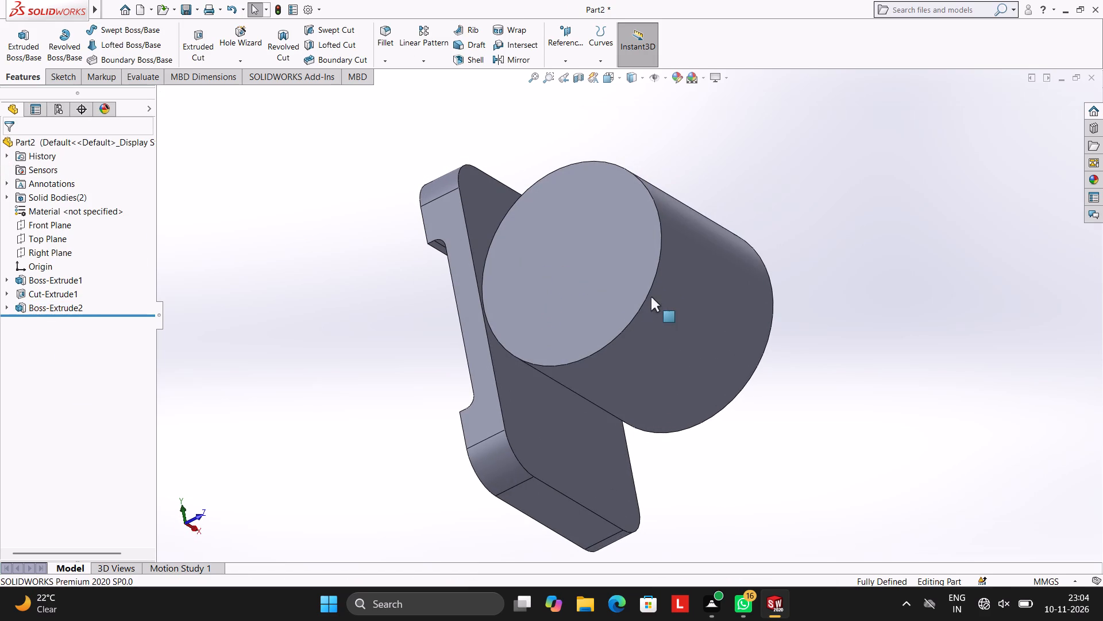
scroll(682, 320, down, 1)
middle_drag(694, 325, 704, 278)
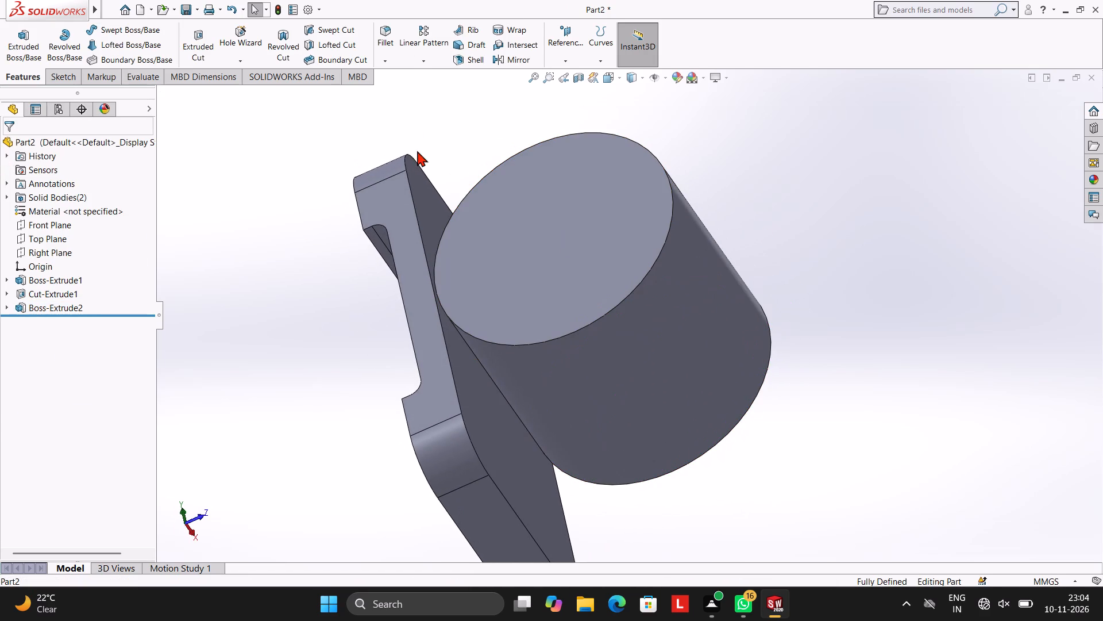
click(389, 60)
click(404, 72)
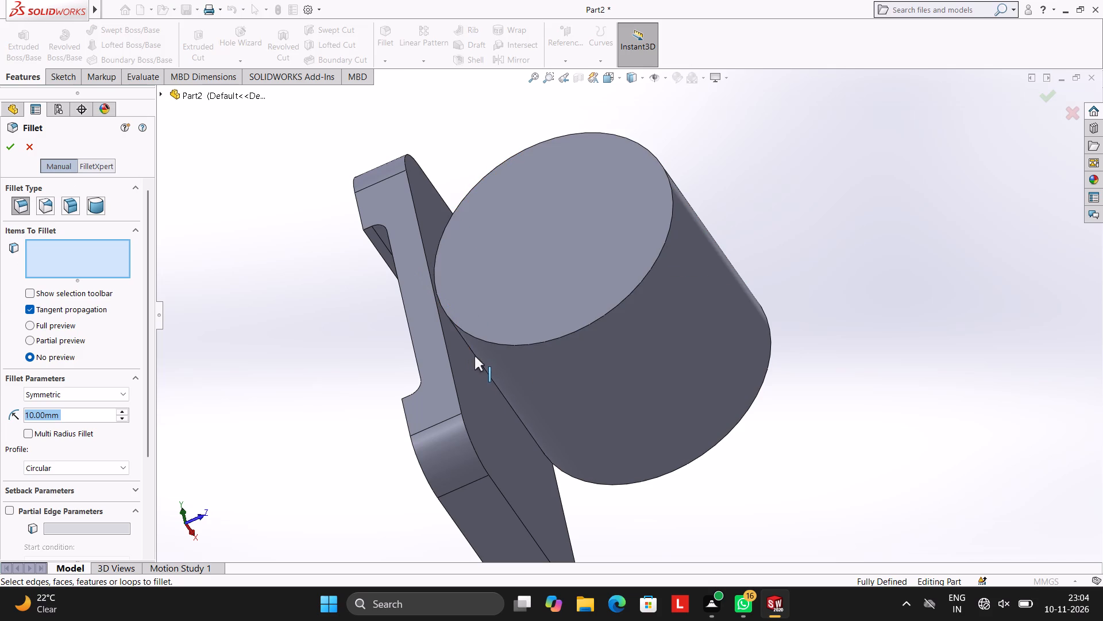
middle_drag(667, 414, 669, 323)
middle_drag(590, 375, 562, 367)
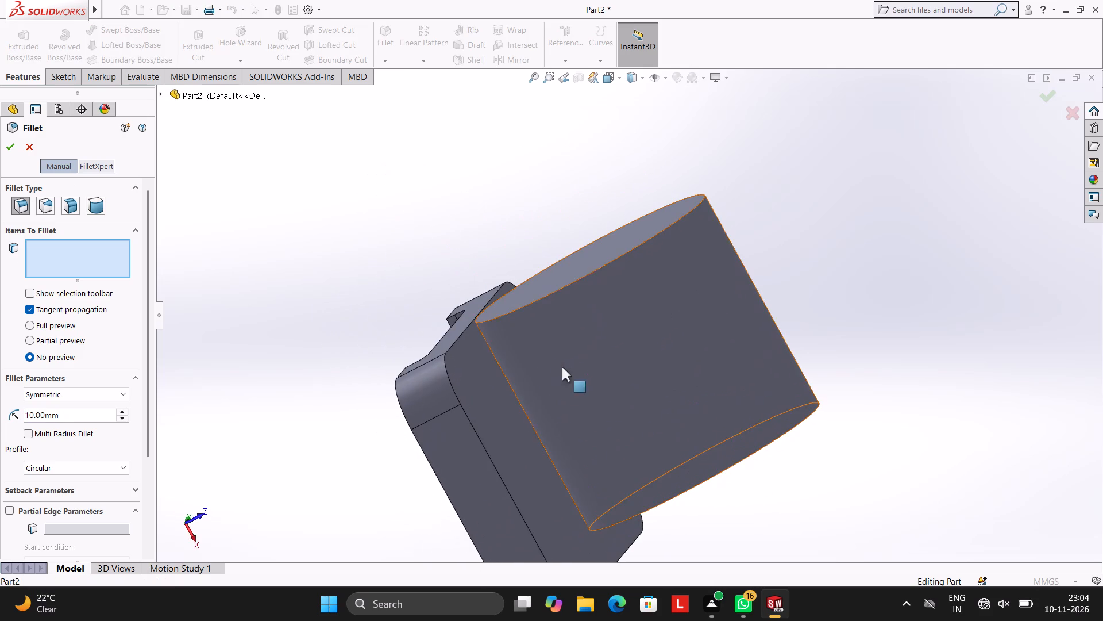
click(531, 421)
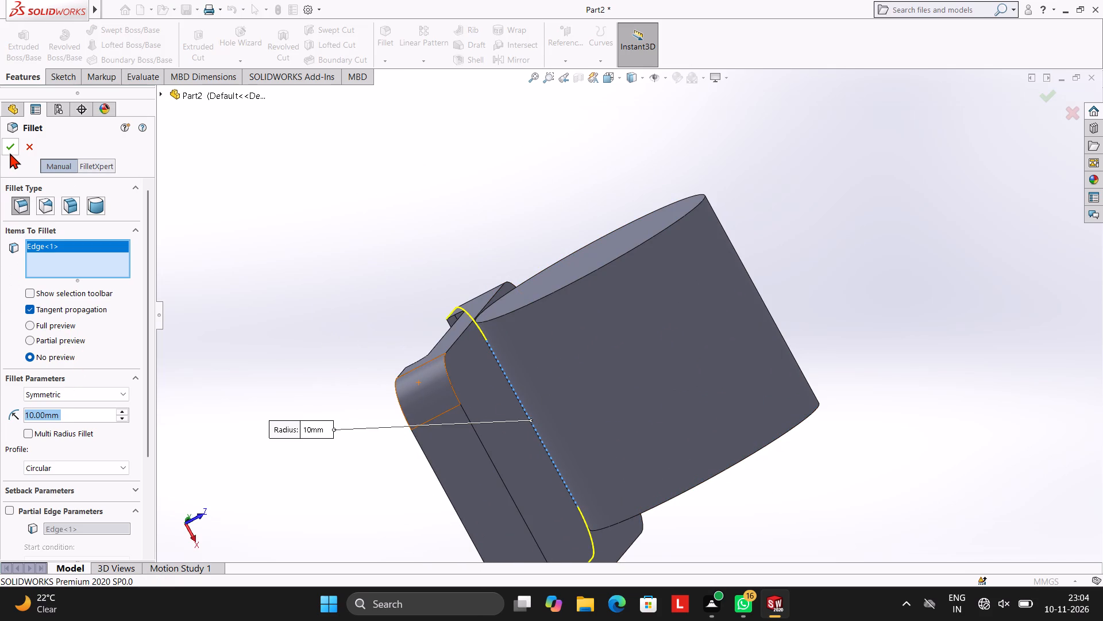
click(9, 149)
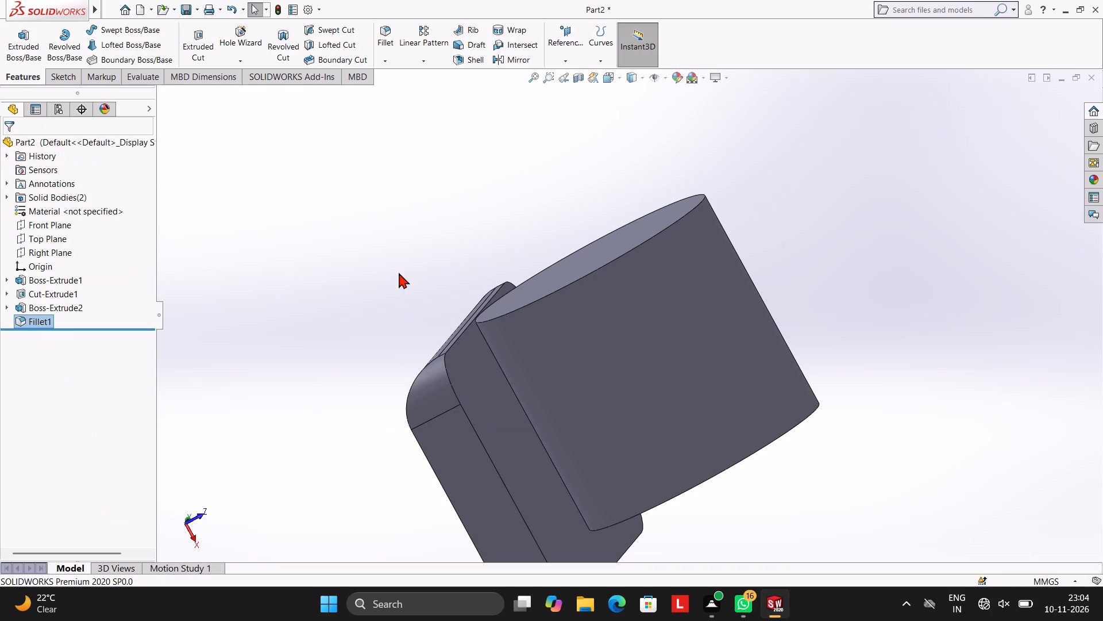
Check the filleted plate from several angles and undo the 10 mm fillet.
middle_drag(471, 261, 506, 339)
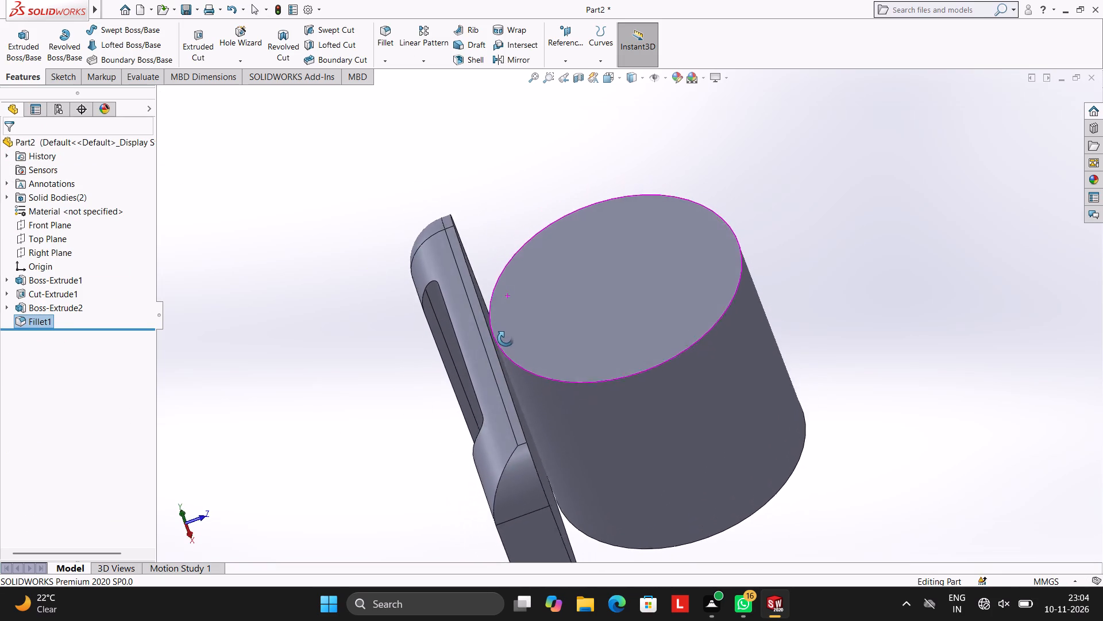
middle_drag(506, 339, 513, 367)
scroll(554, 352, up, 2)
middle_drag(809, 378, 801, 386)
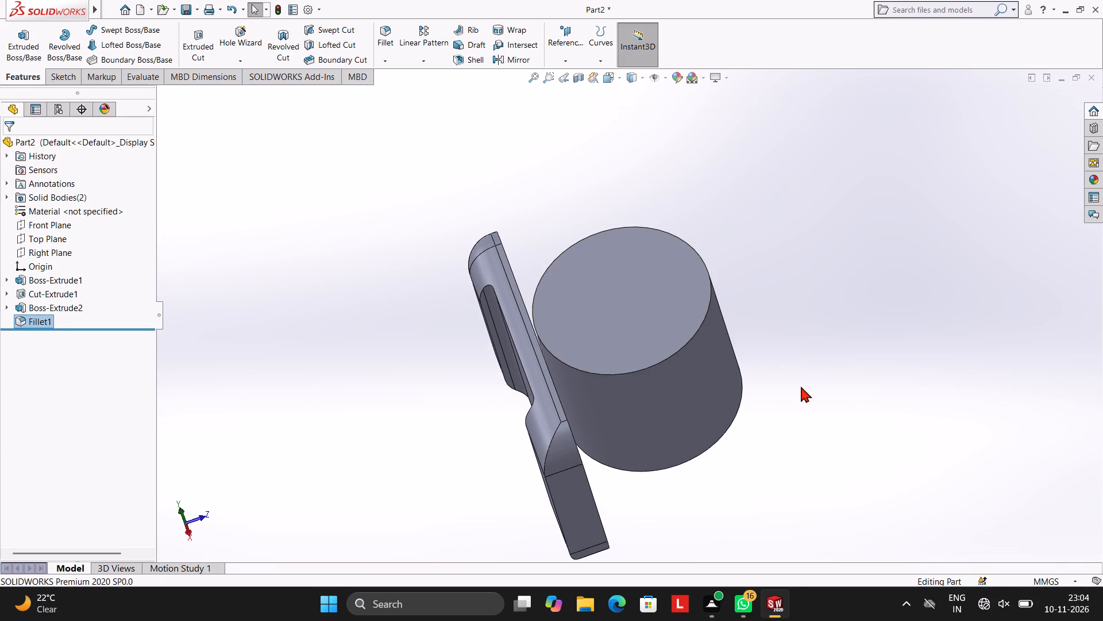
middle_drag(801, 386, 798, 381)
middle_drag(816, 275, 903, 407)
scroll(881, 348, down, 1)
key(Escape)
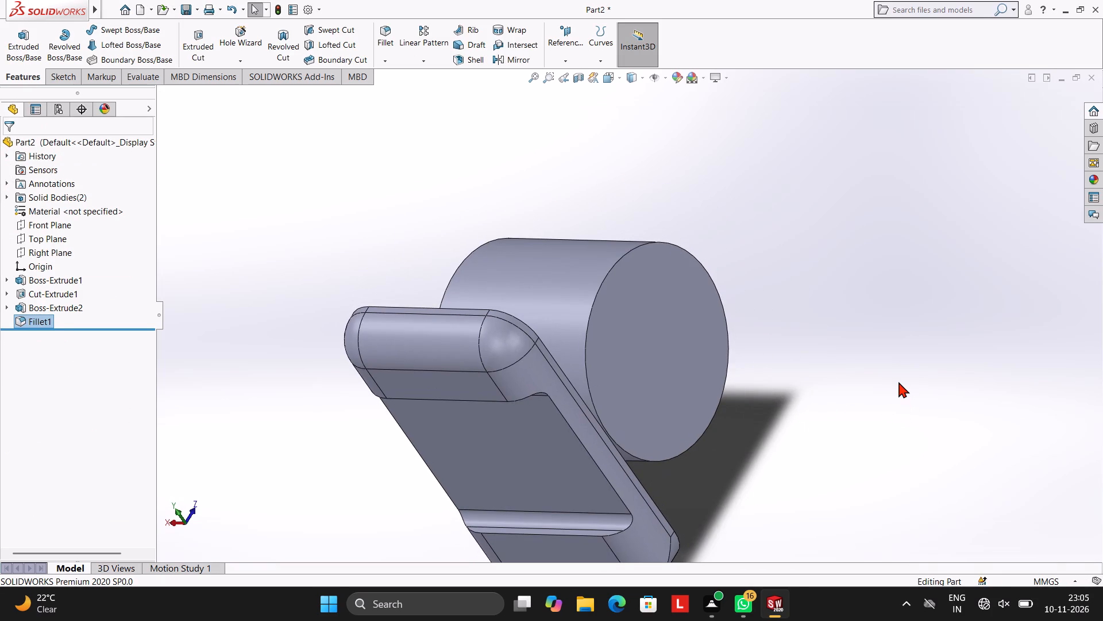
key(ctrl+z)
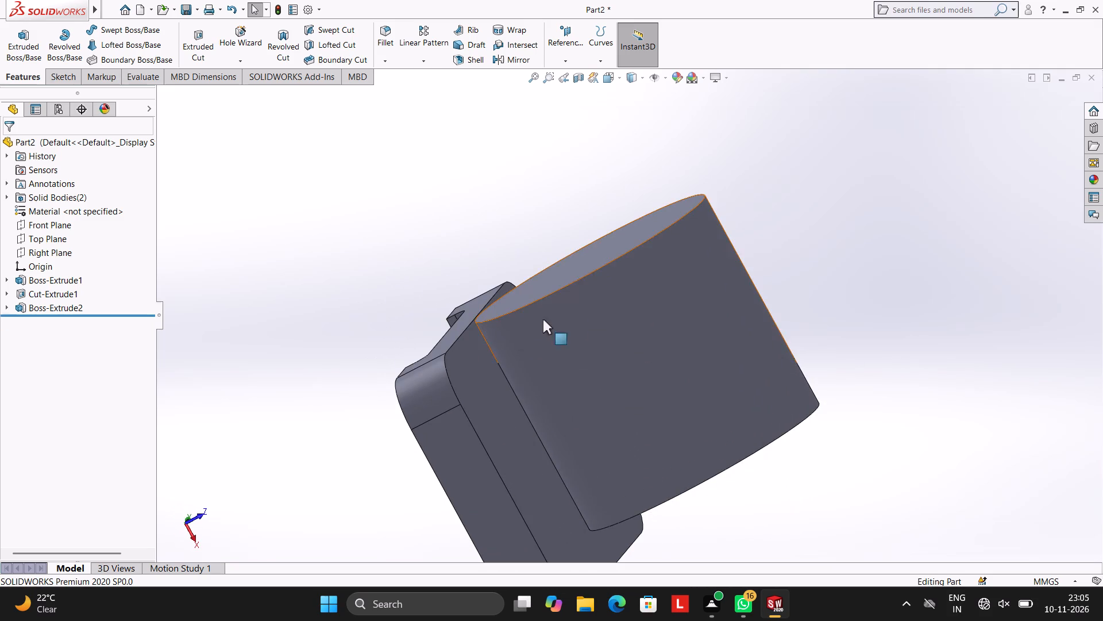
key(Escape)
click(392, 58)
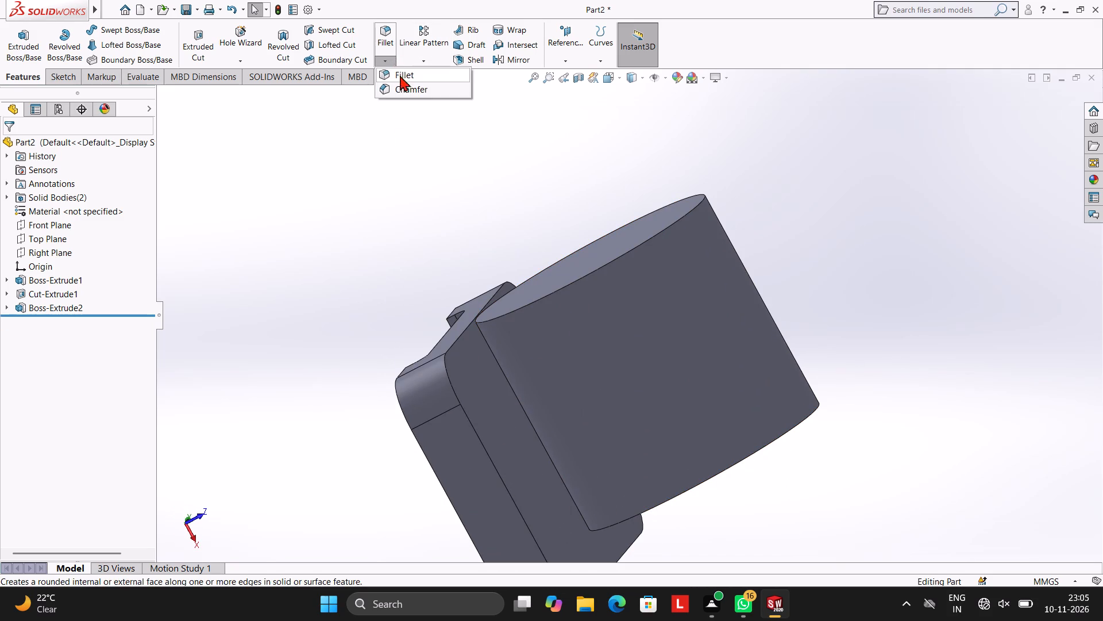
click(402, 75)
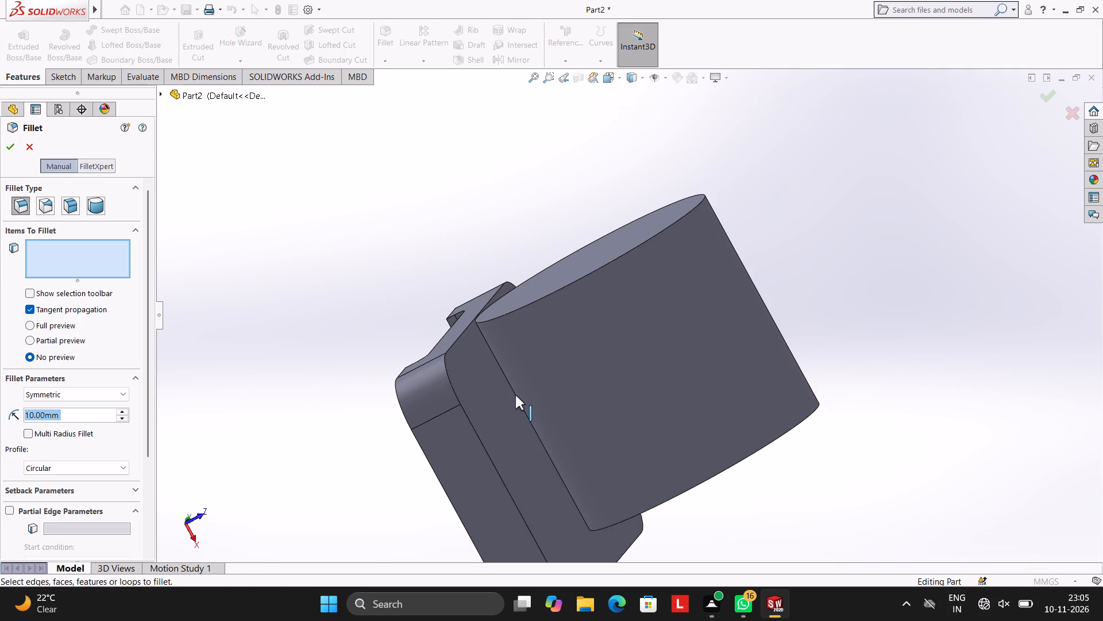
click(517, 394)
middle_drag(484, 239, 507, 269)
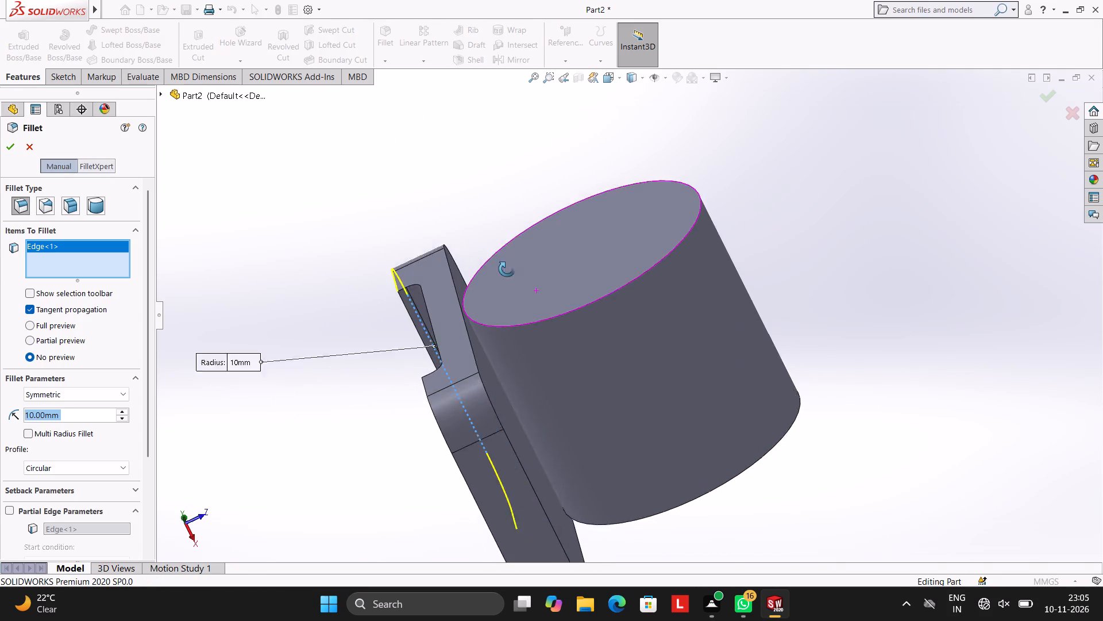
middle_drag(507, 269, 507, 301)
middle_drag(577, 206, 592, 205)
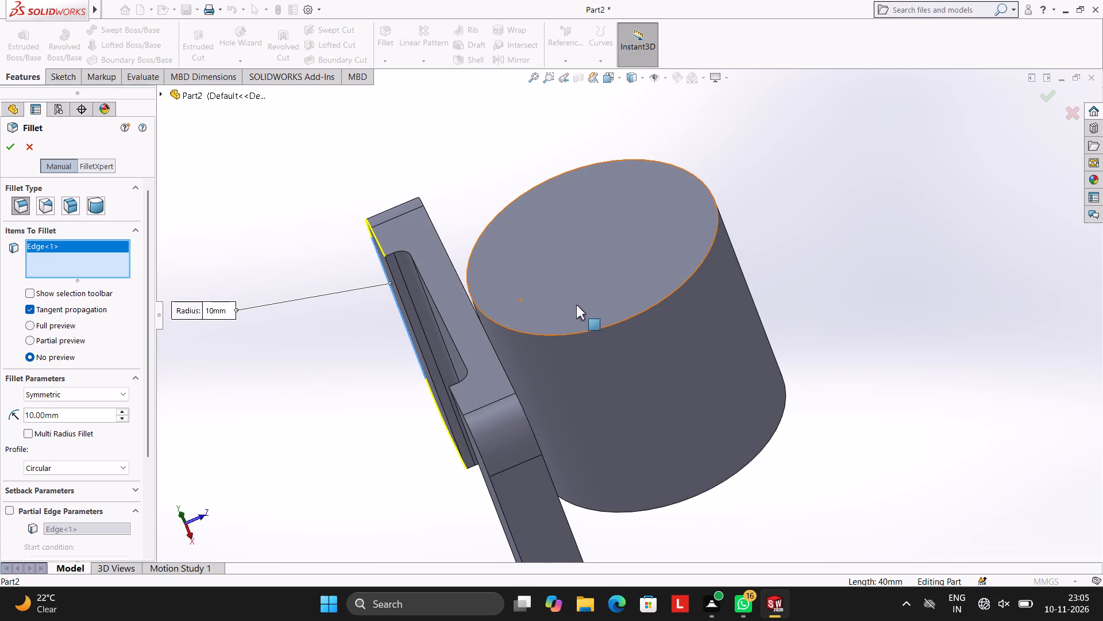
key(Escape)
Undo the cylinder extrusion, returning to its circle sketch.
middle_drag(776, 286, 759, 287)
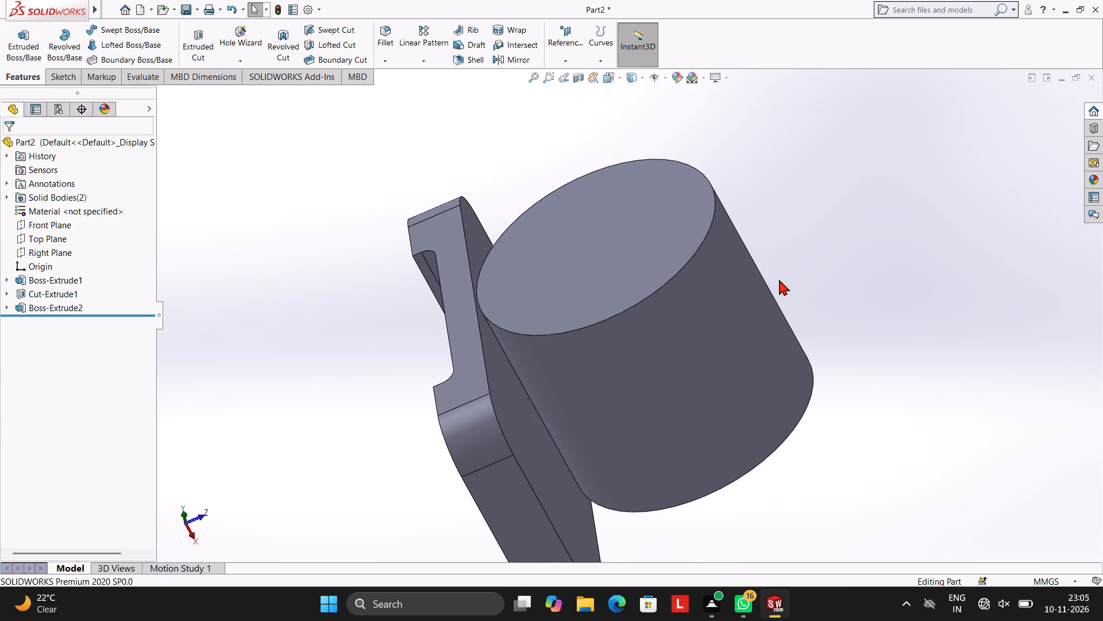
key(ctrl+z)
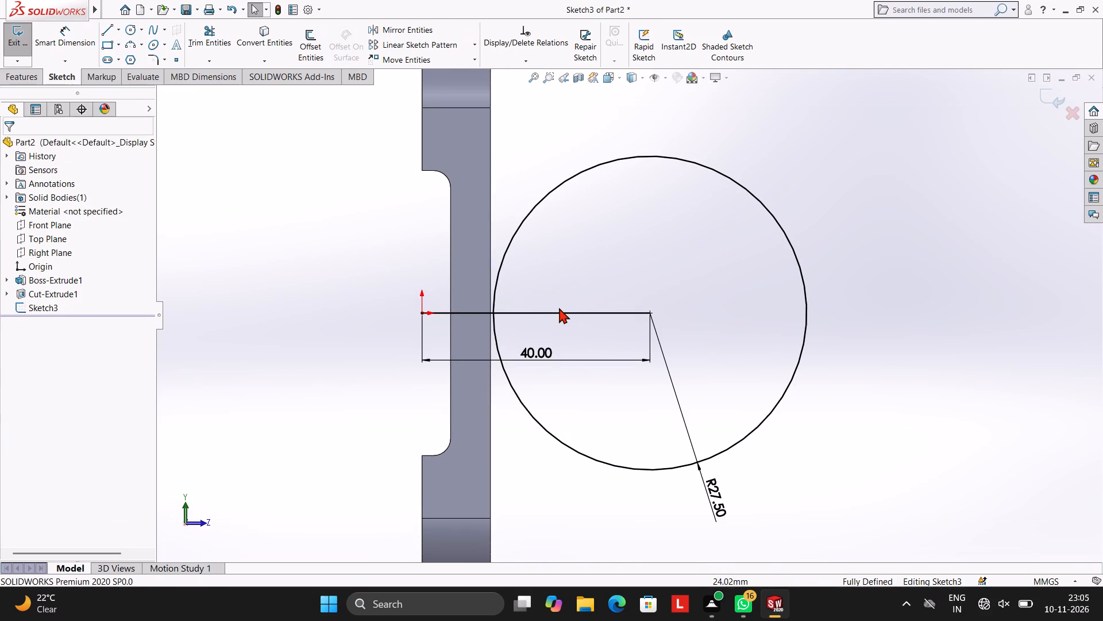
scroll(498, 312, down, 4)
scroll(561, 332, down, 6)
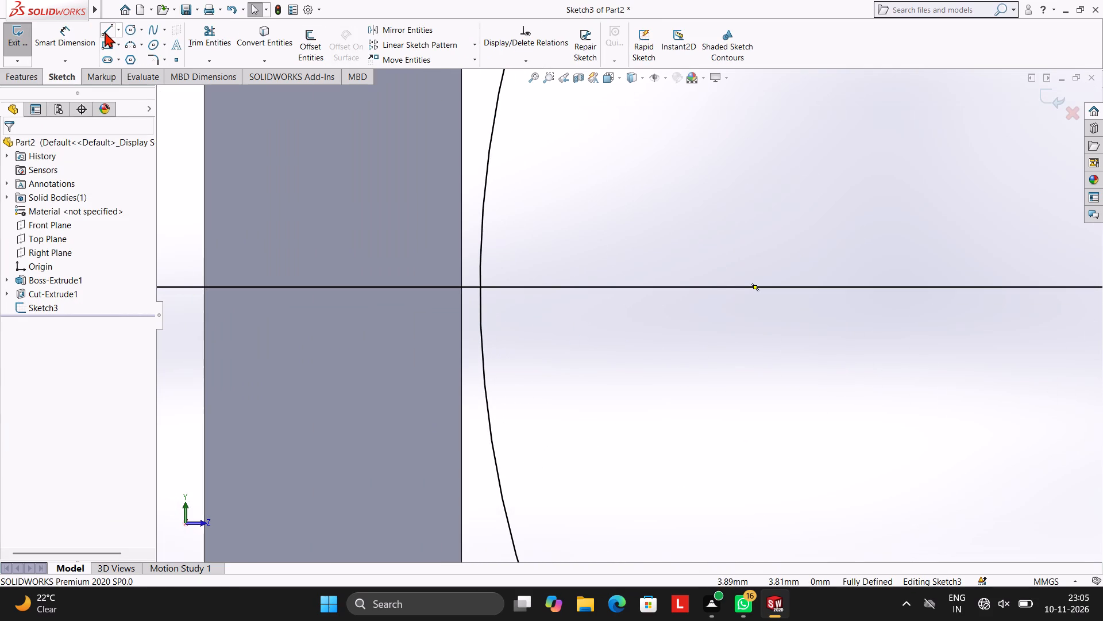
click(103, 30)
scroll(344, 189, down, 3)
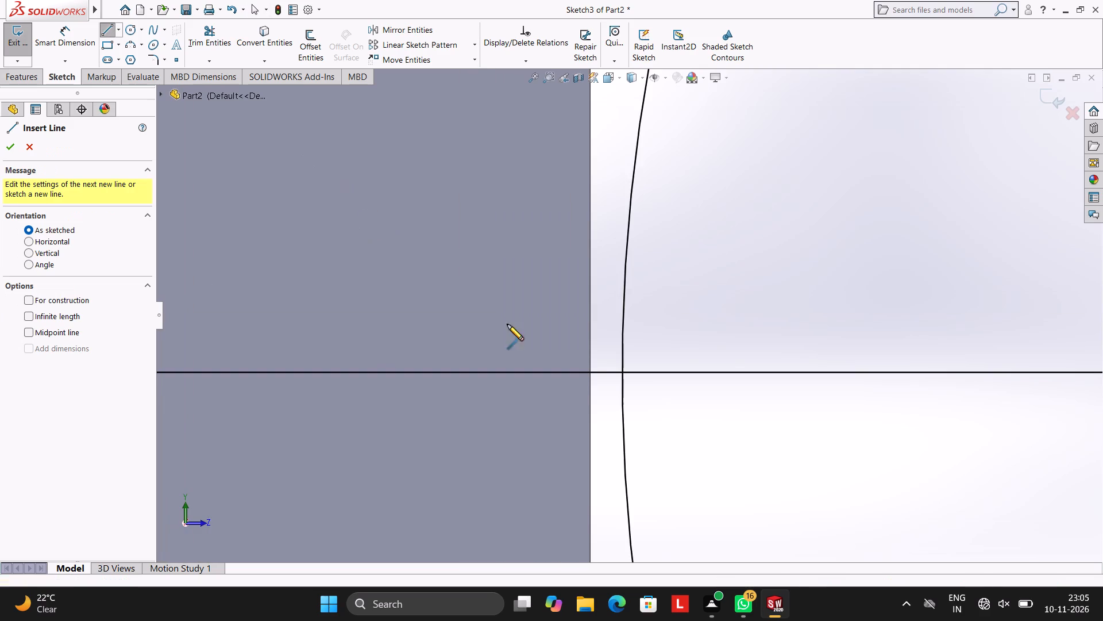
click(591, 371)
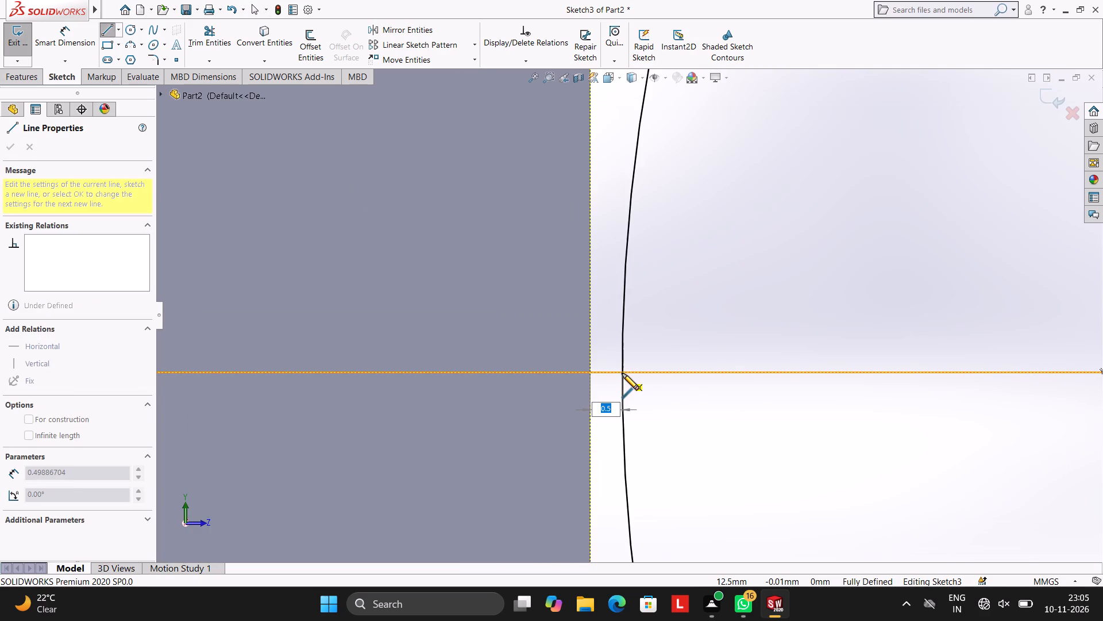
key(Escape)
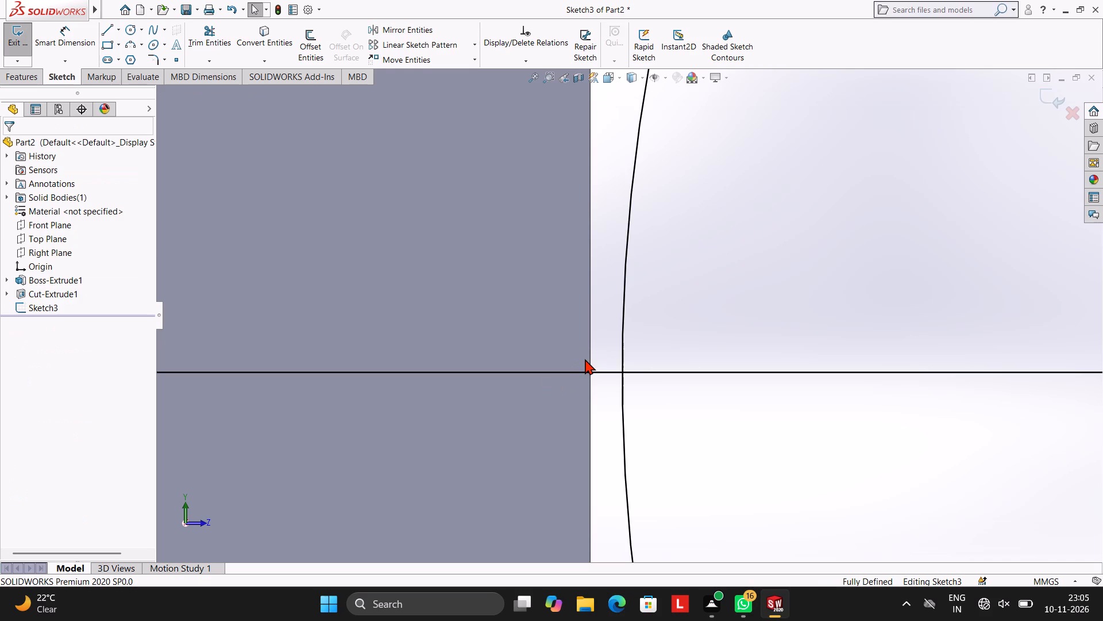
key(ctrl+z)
Delete the 27.5 mm radius circle and its associated radius dimension from the sketch.
scroll(750, 343, up, 8)
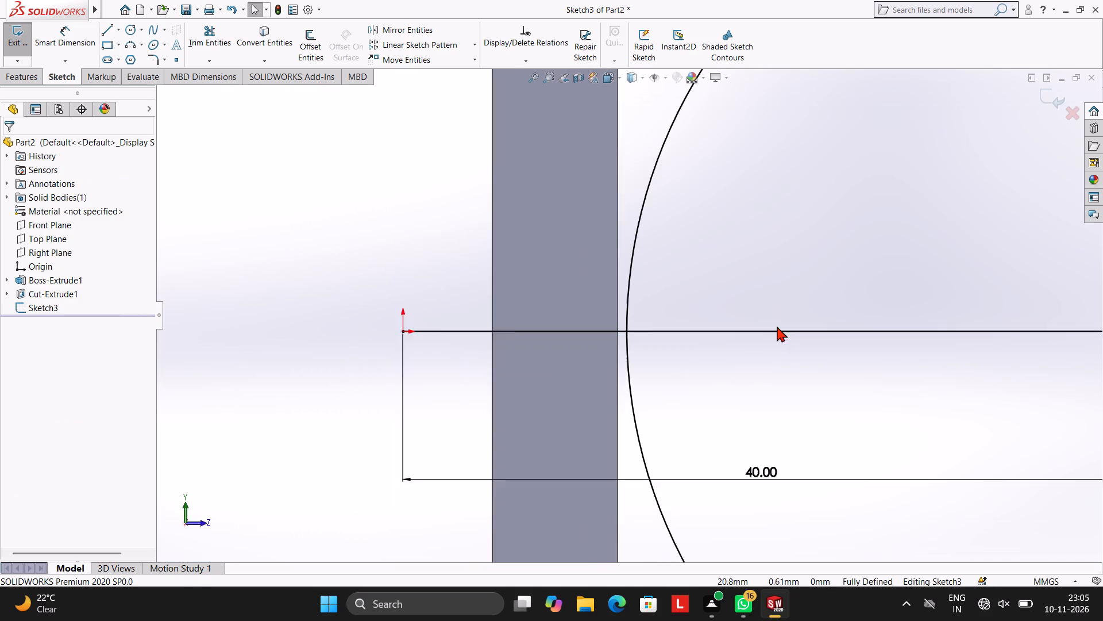
scroll(777, 326, up, 3)
key(grave)
key(Escape)
key(Escape)
key(Escape)
scroll(822, 323, up, 1)
scroll(830, 311, down, 1)
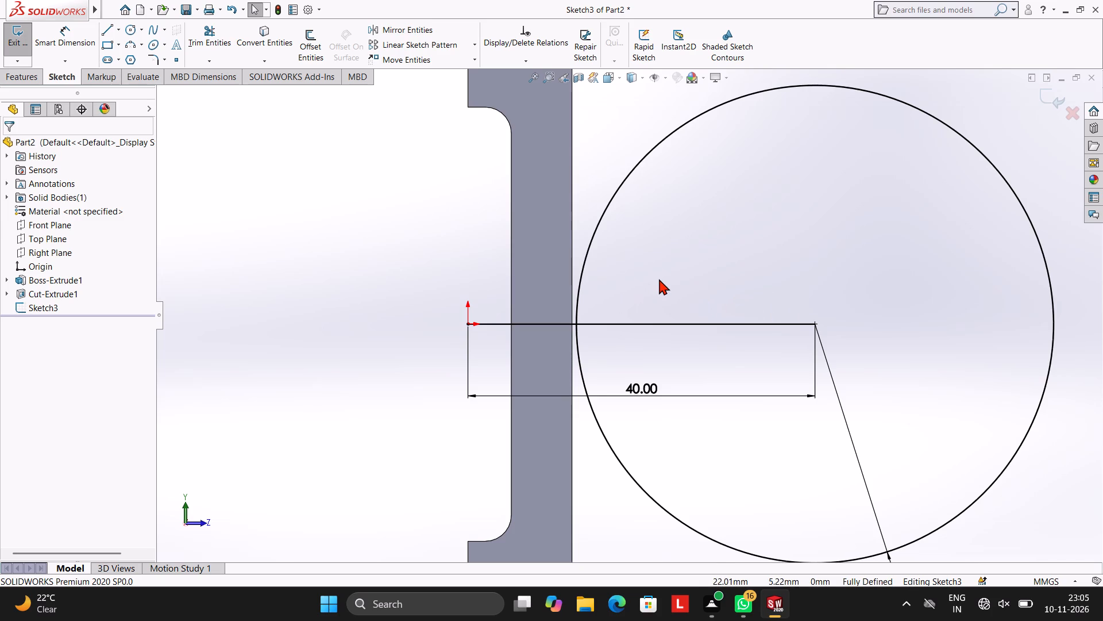
key(Escape)
click(648, 149)
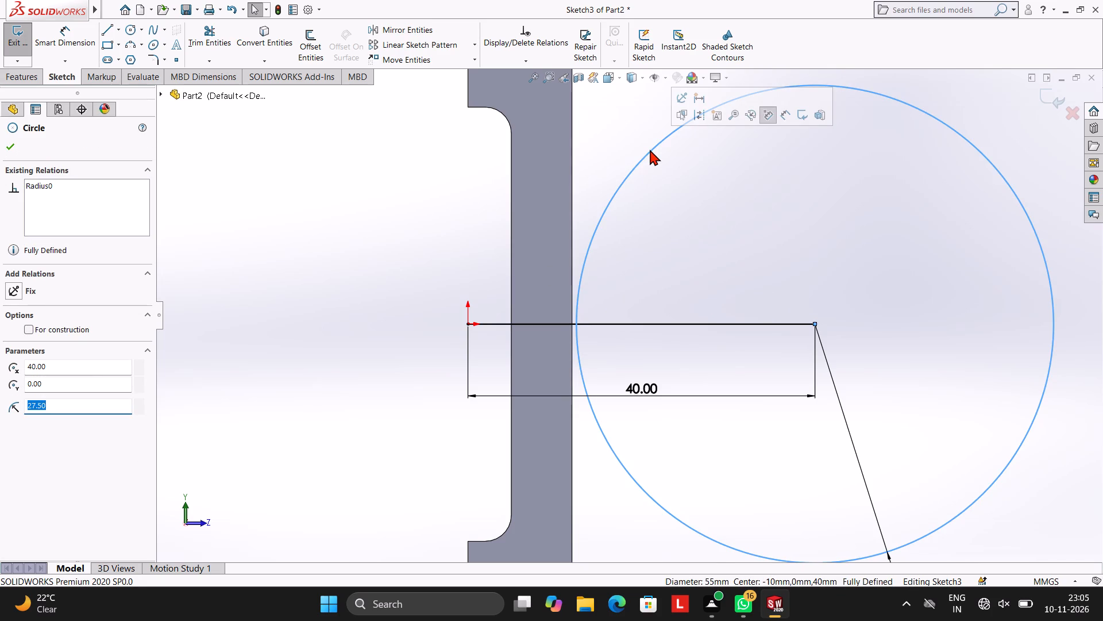
key(Delete)
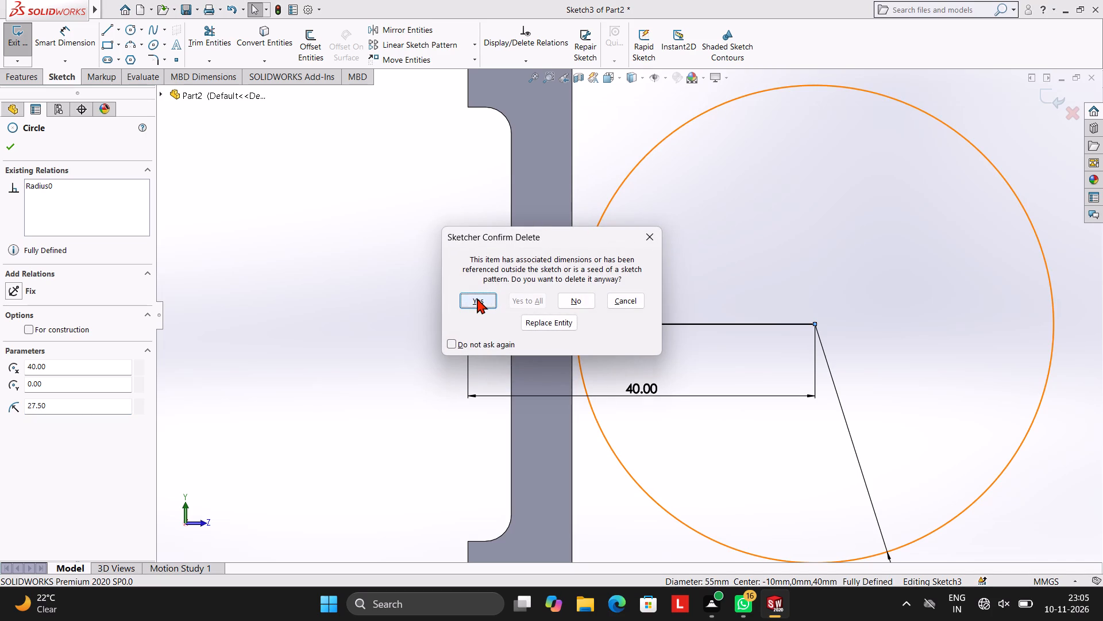
click(477, 298)
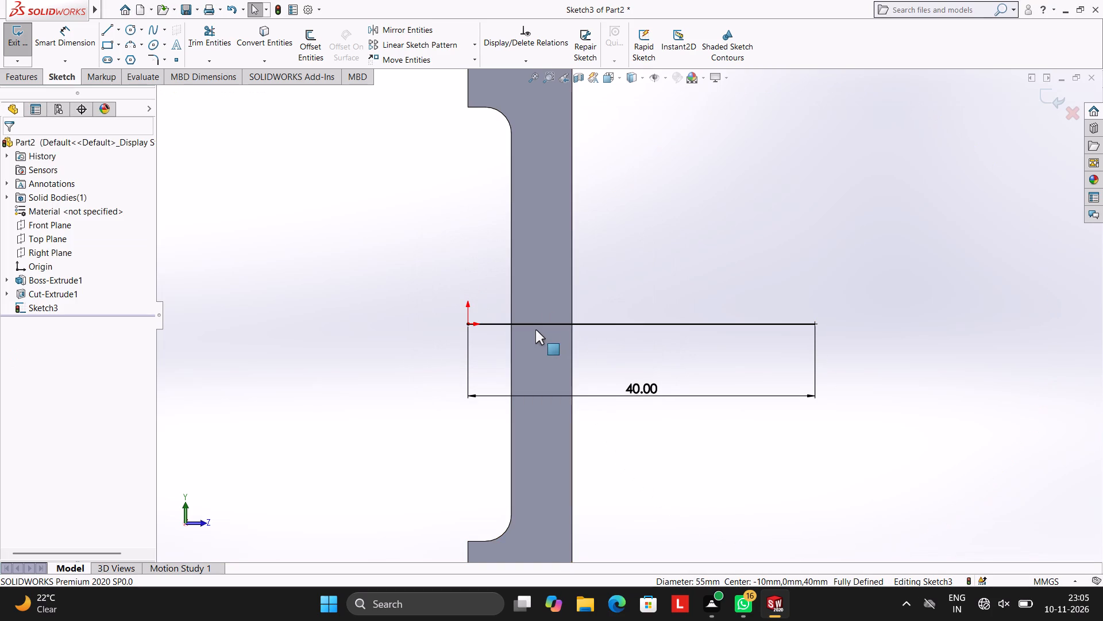
Delete the 40 mm horizontal line and its associated dimension from the boss sketch.
click(584, 324)
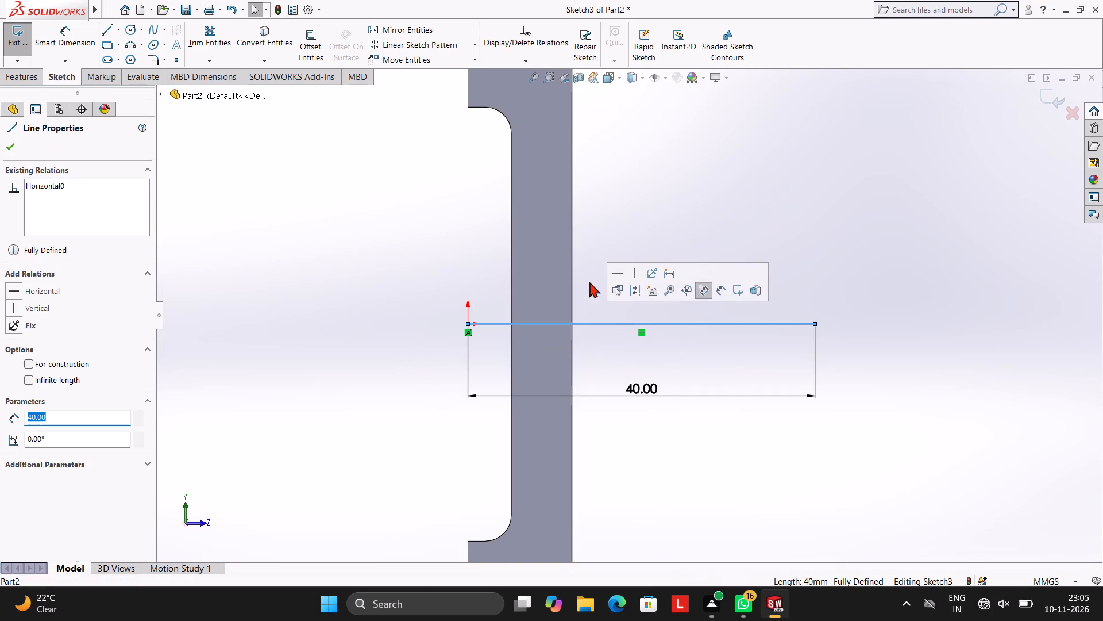
key(Delete)
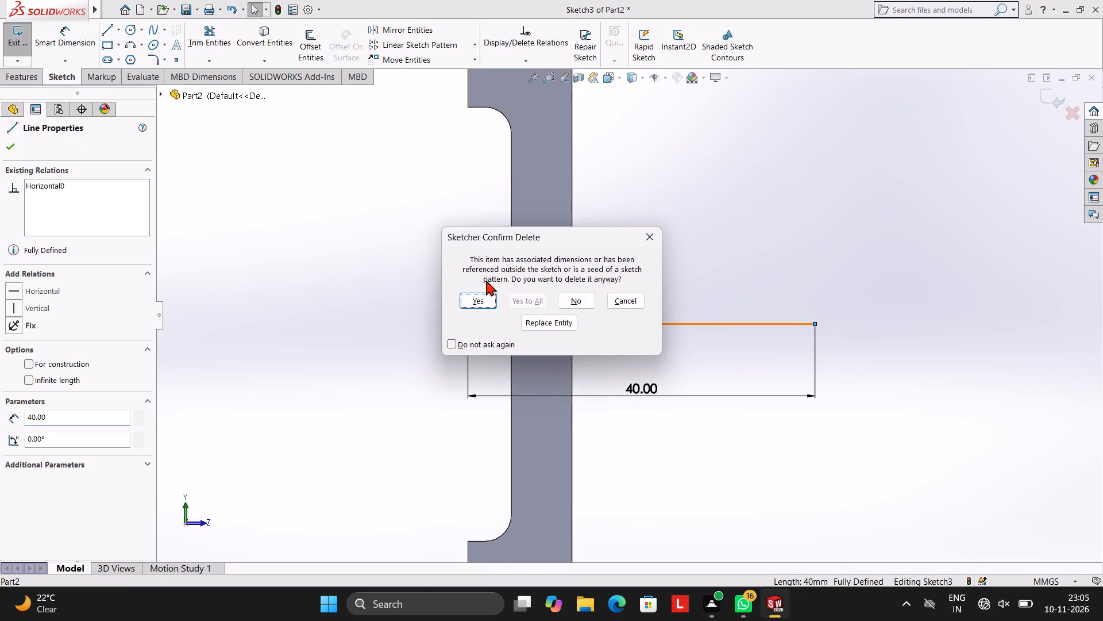
click(483, 293)
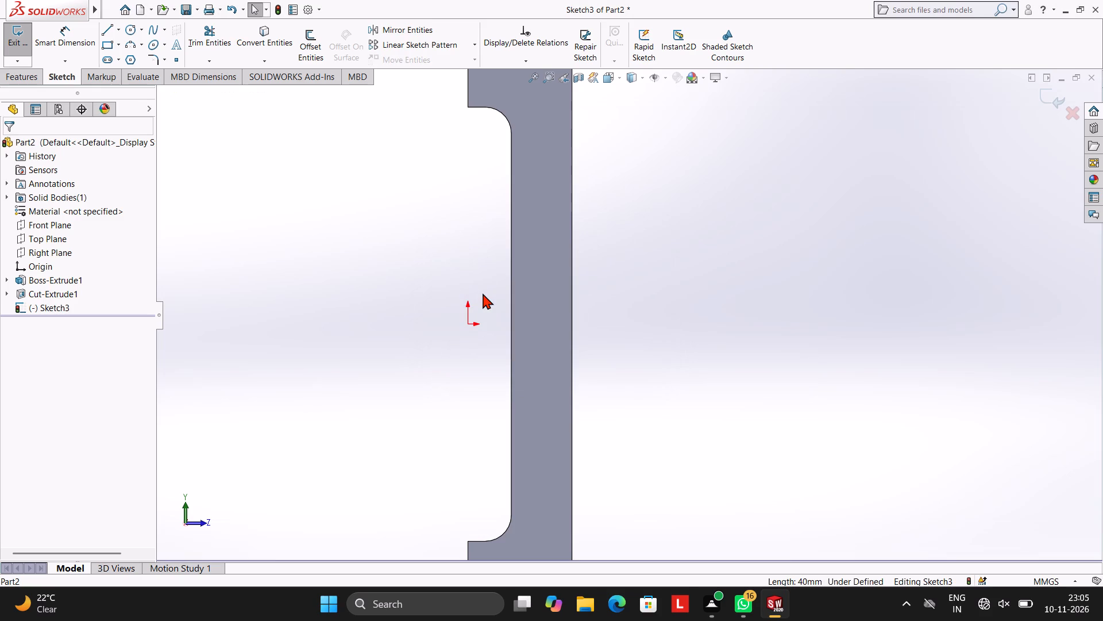
Sketch a 39.5 mm horizontal line from the origin, running through the plate and out past its uncut face.
click(109, 25)
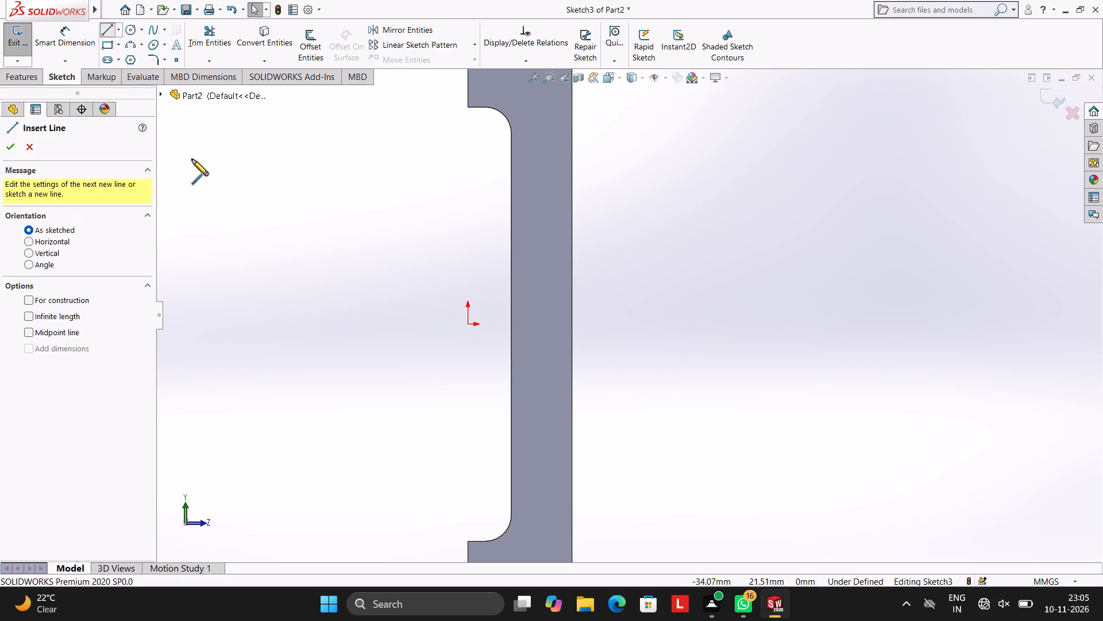
click(465, 324)
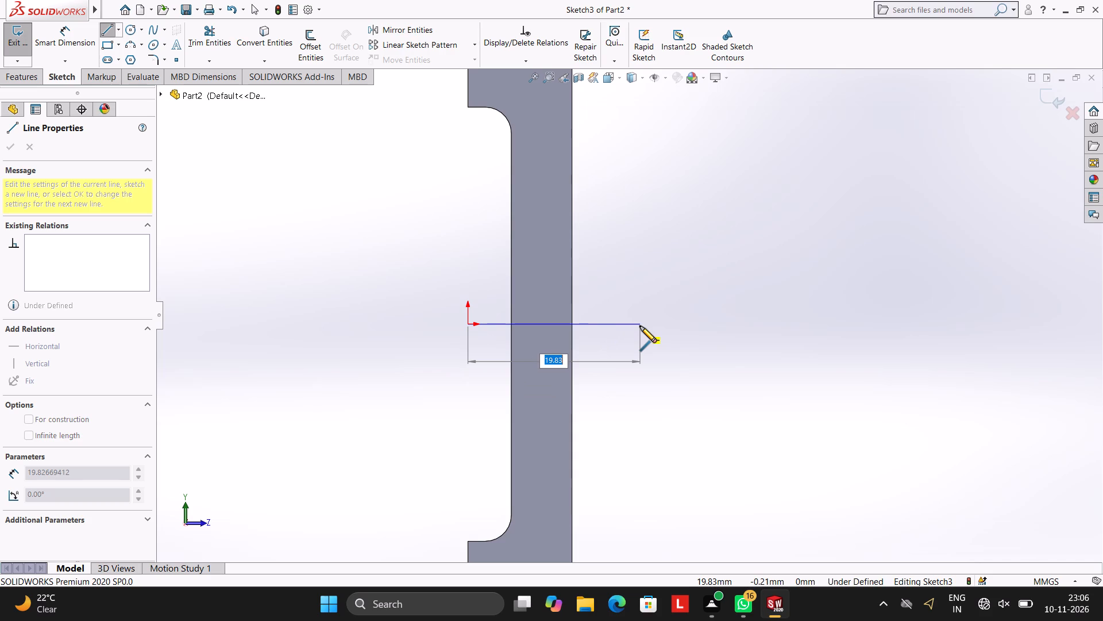
text(39.5)
key(Return)
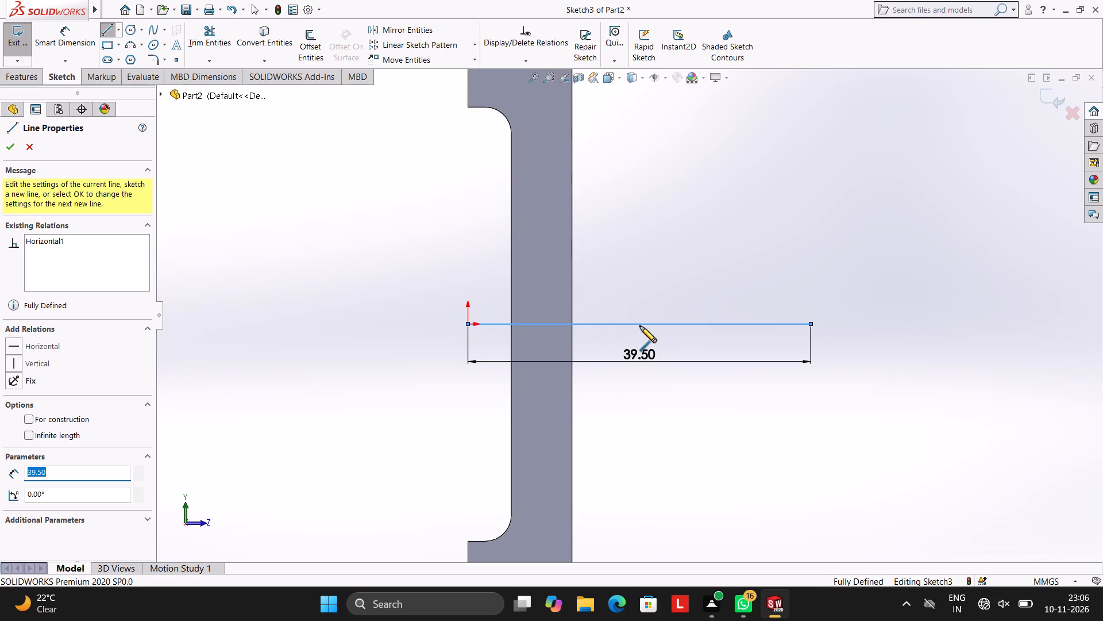
key(Escape)
key(Escape)
key(Escape)
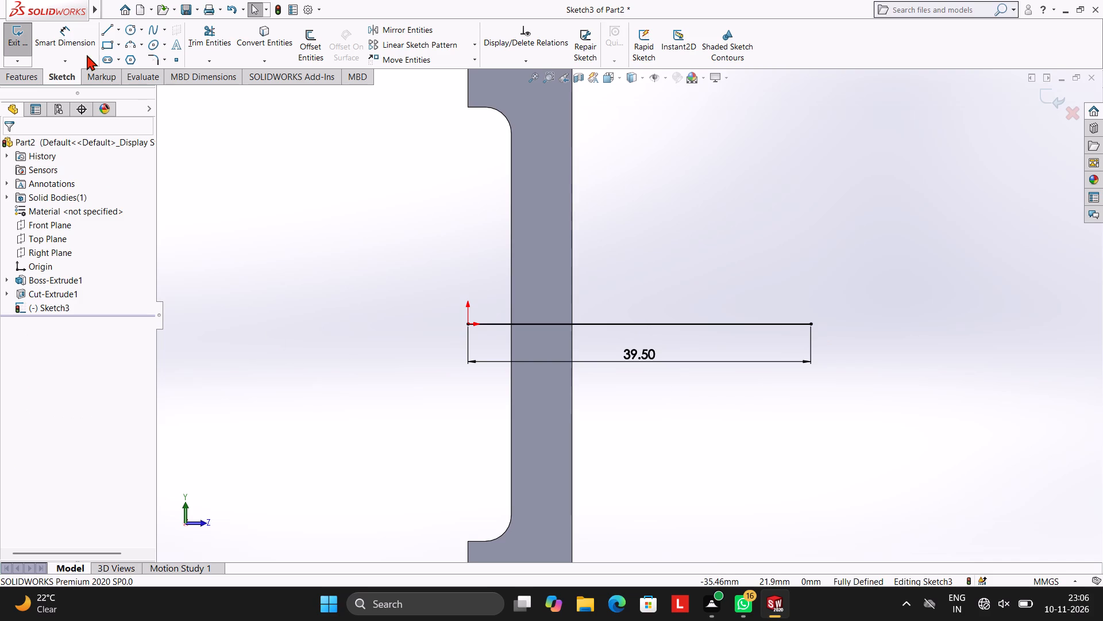
Sketch a circle of radius 27.5 mm centred on the outer endpoint of the 39.5 mm line.
click(132, 29)
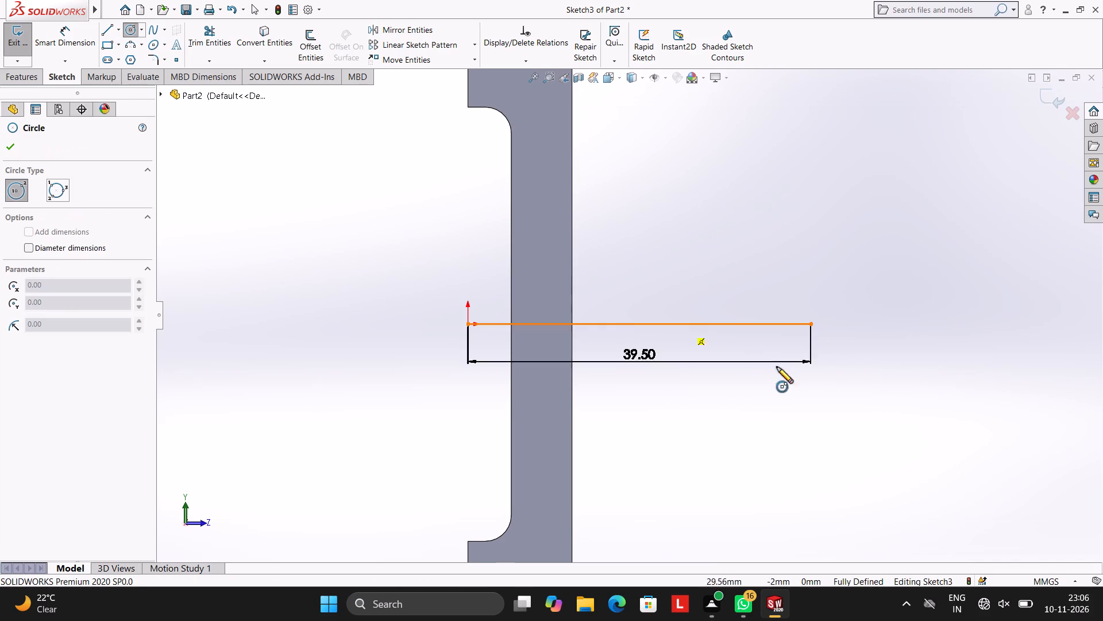
click(812, 324)
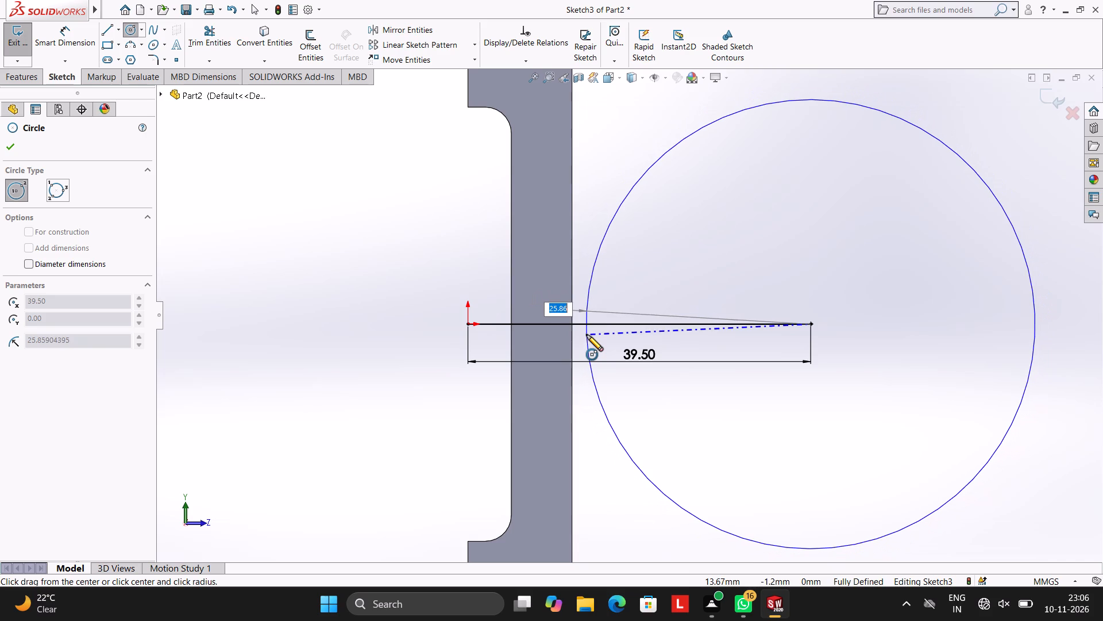
text(27.5)
key(Return)
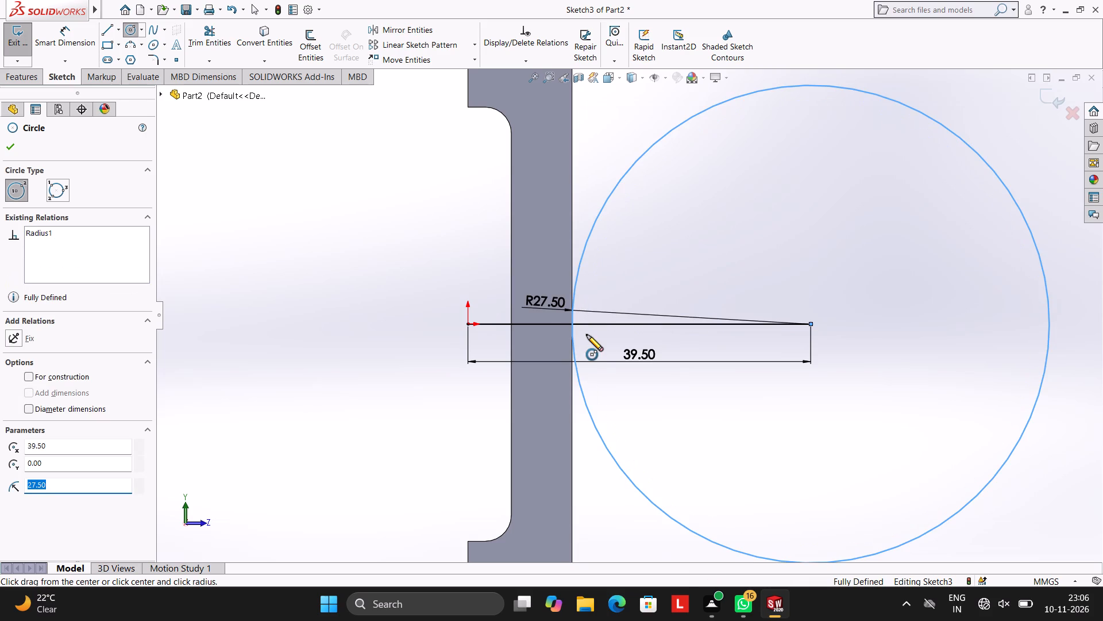
key(Escape)
key(Escape)
key(Escape)
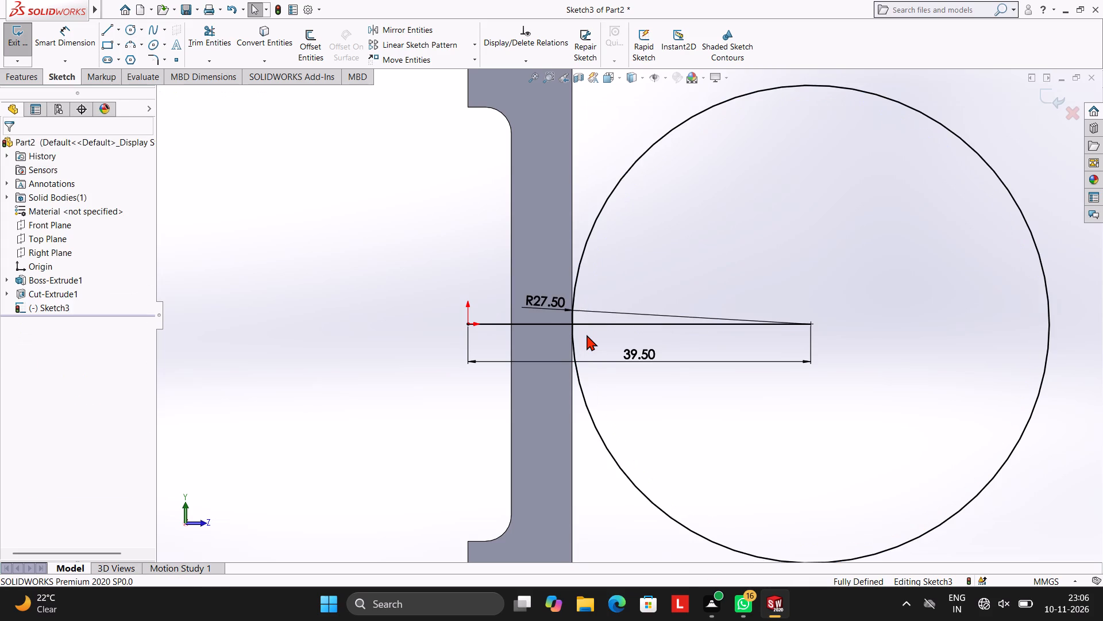
key(Escape)
key(Escape)
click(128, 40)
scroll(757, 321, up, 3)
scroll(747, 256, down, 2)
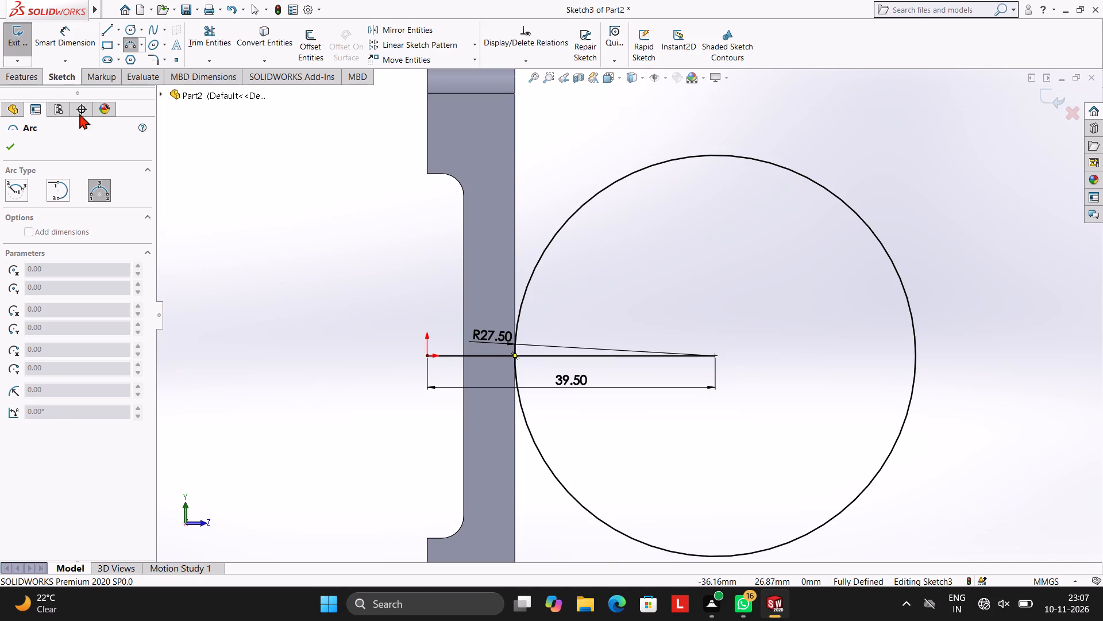
Extrude the circle region as a blind boss 90 mm deep with the direction reversed across the plate and Merge result on.
click(29, 76)
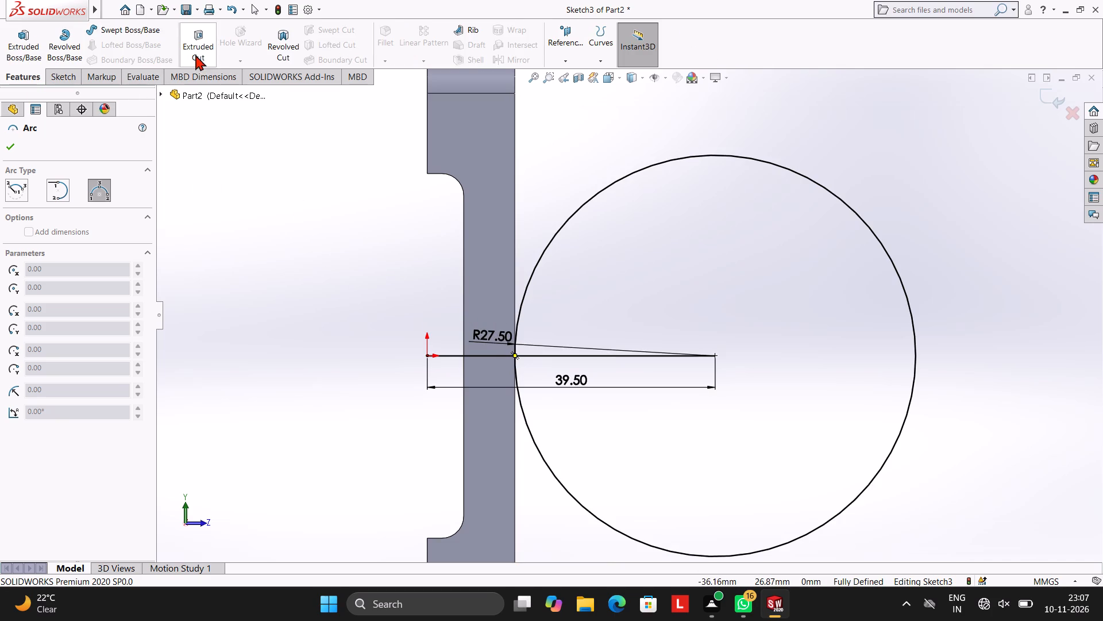
click(33, 53)
click(635, 214)
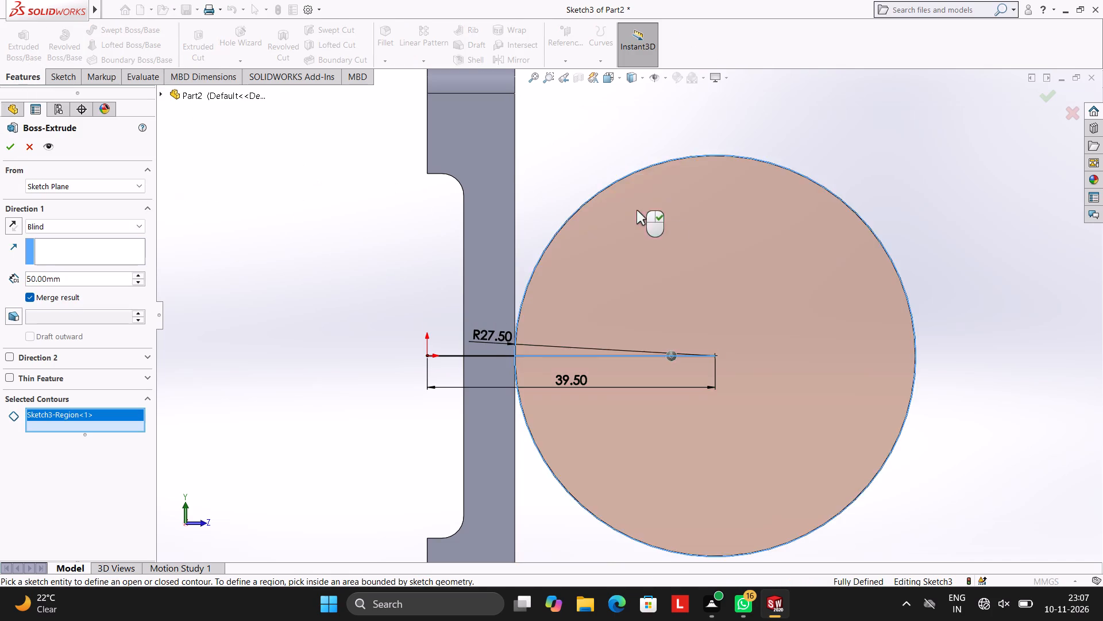
scroll(934, 243, down, 1)
middle_drag(929, 243, 806, 230)
scroll(803, 227, up, 3)
scroll(539, 293, up, 2)
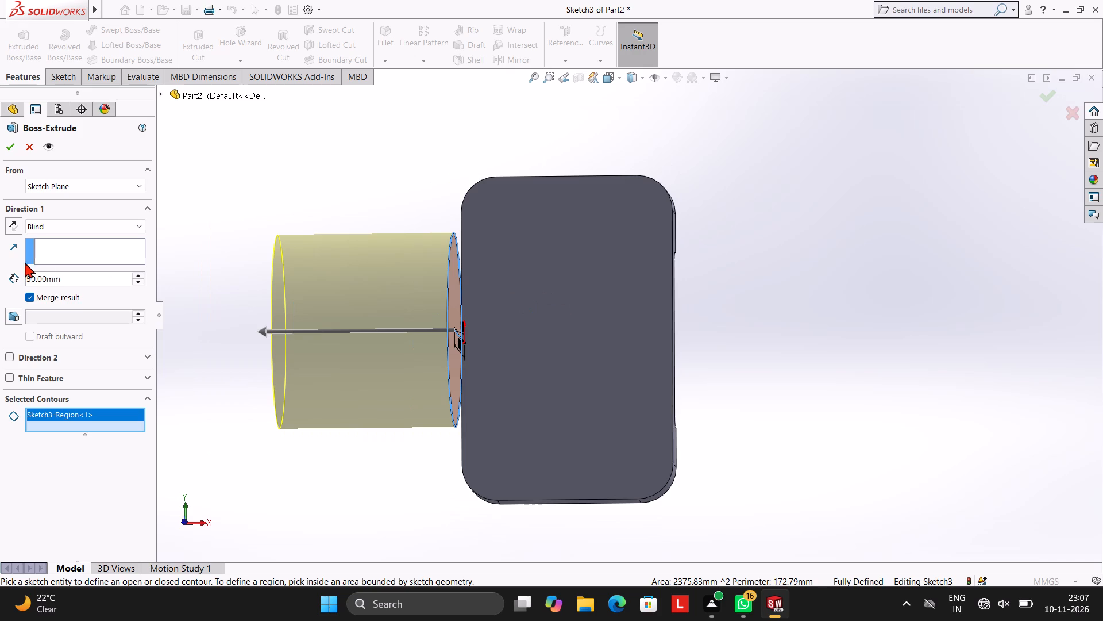
click(14, 223)
click(72, 278)
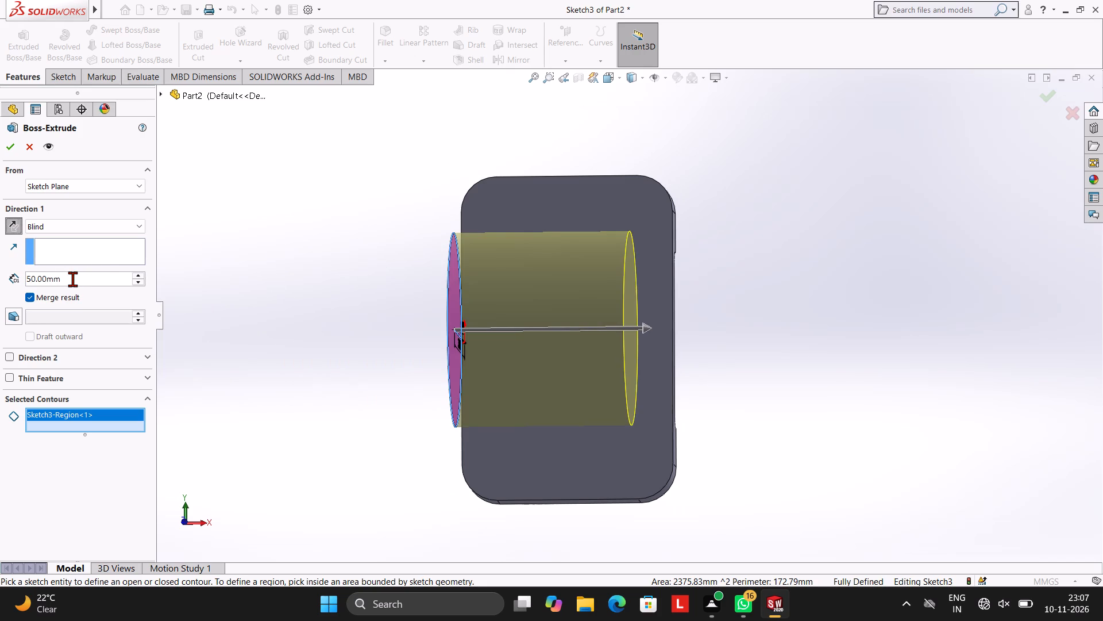
key(BackSpace)
key(BackSpace)
key(BackSpace)
key(BackSpace)
key(BackSpace)
key(BackSpace)
key(BackSpace)
key(BackSpace)
key(BackSpace)
key(BackSpace)
key(BackSpace)
key(BackSpace)
key(BackSpace)
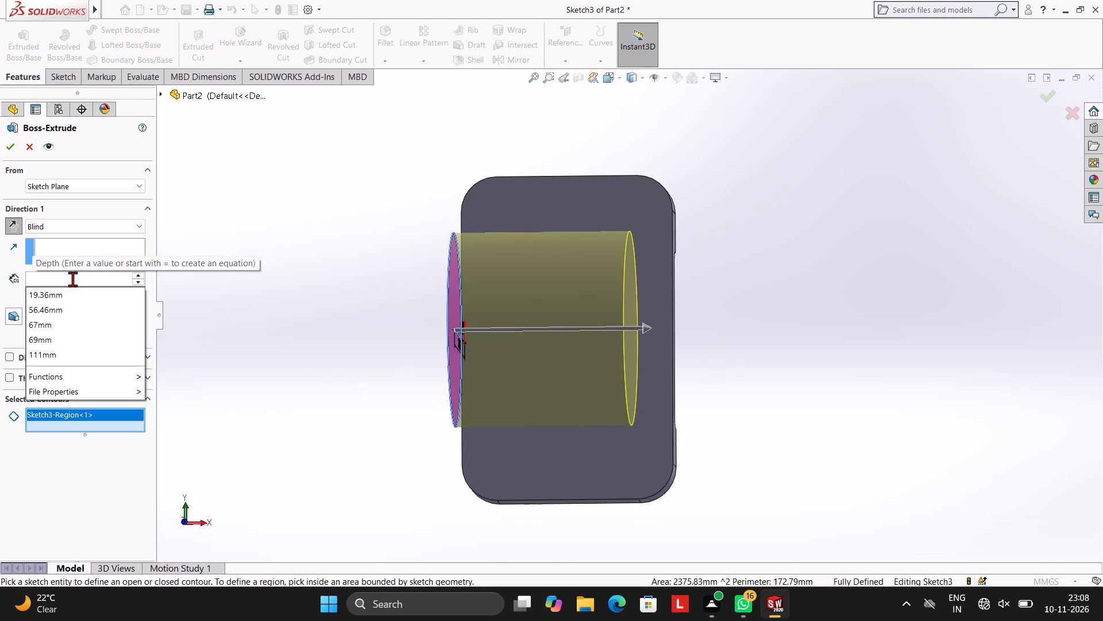
text(90)
key(Return)
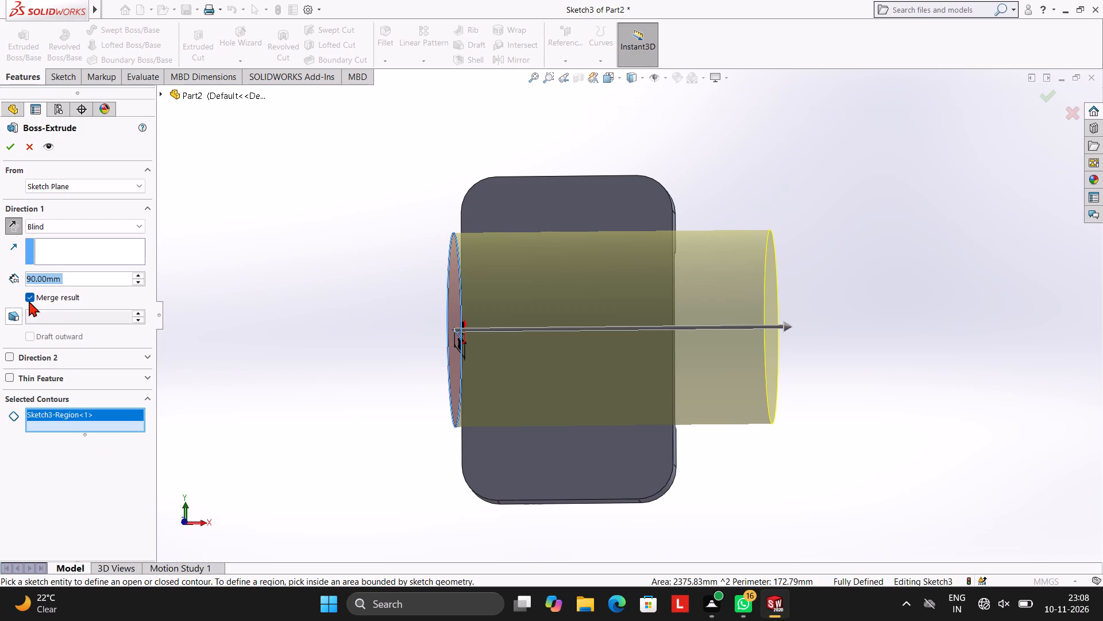
click(11, 152)
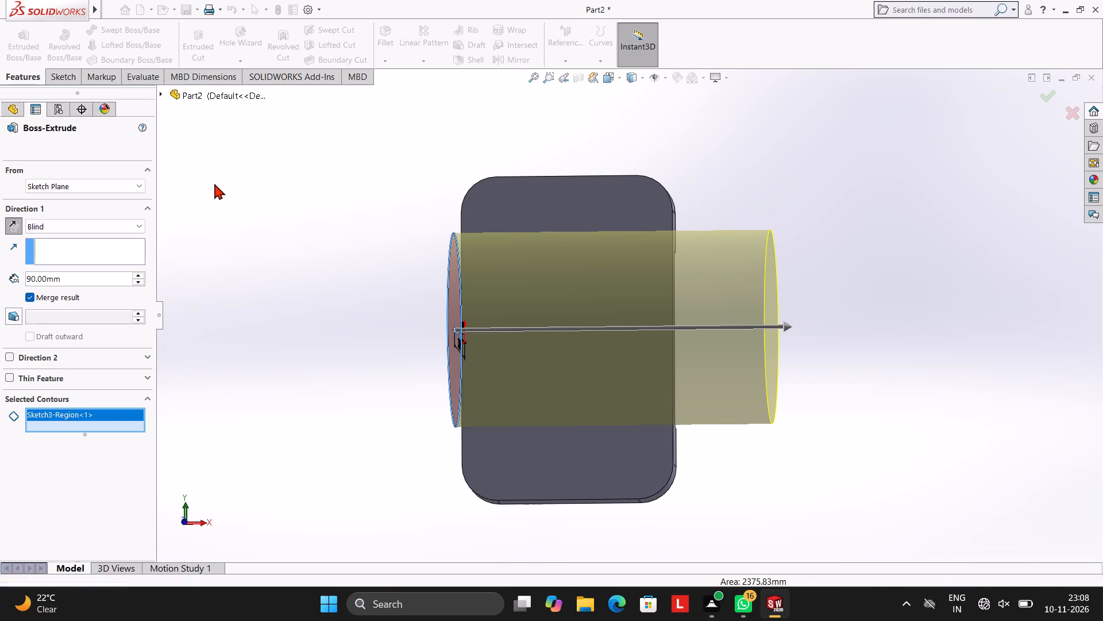
click(249, 186)
Open a sketch on the cylinder's flat end face and draw a three-point arc, radius about 6.2 mm, from the plate's uncut edge to the circle's upper side.
middle_drag(293, 193, 408, 223)
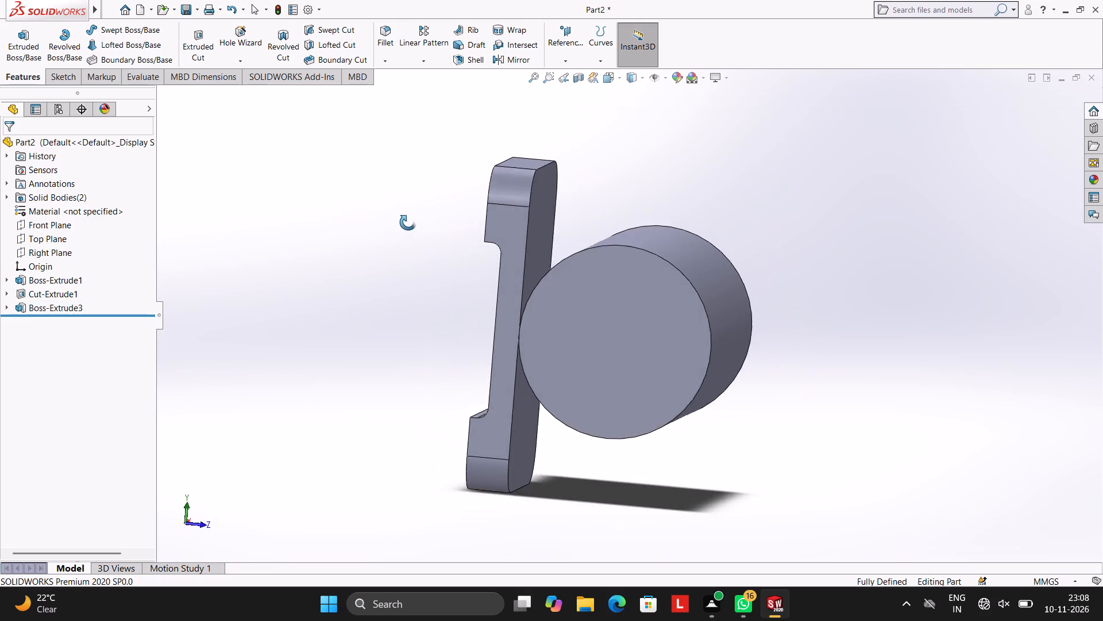
middle_drag(408, 223, 411, 207)
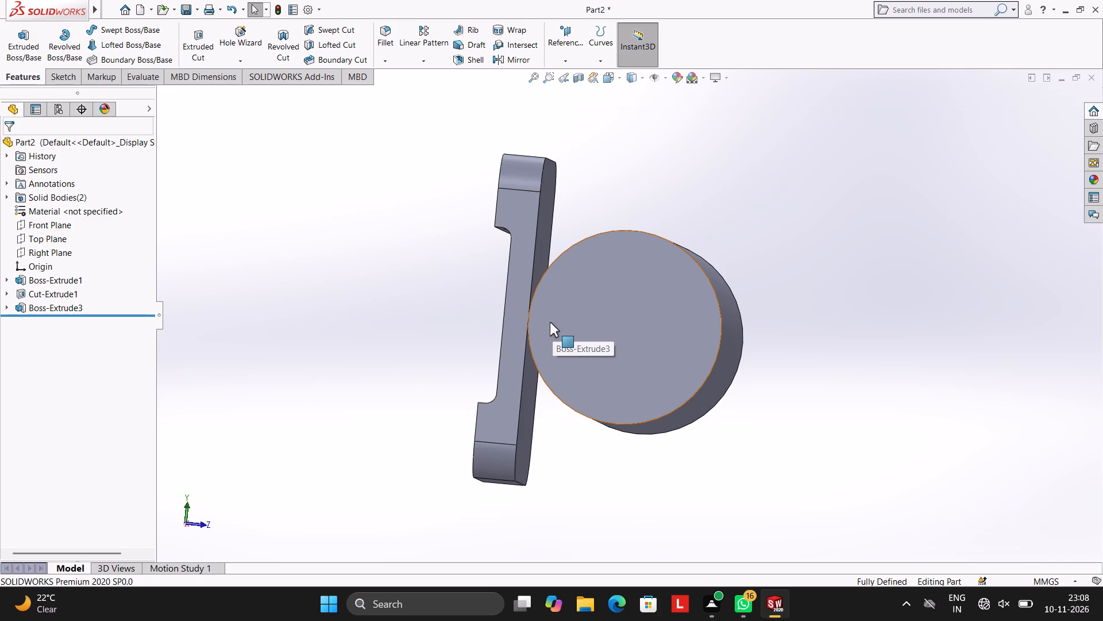
click(611, 315)
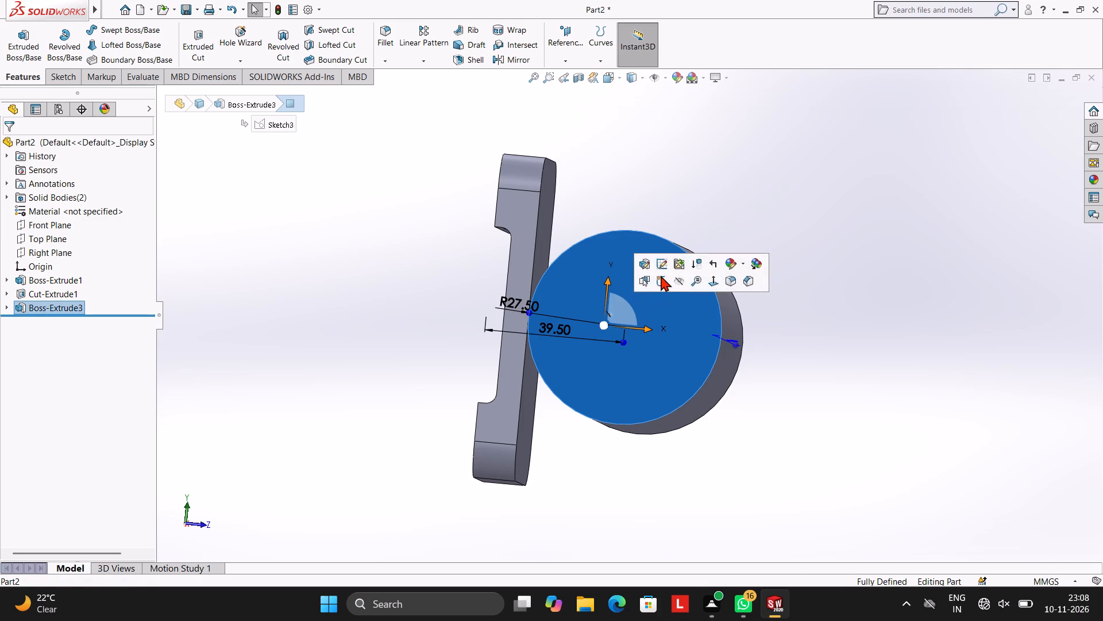
click(661, 277)
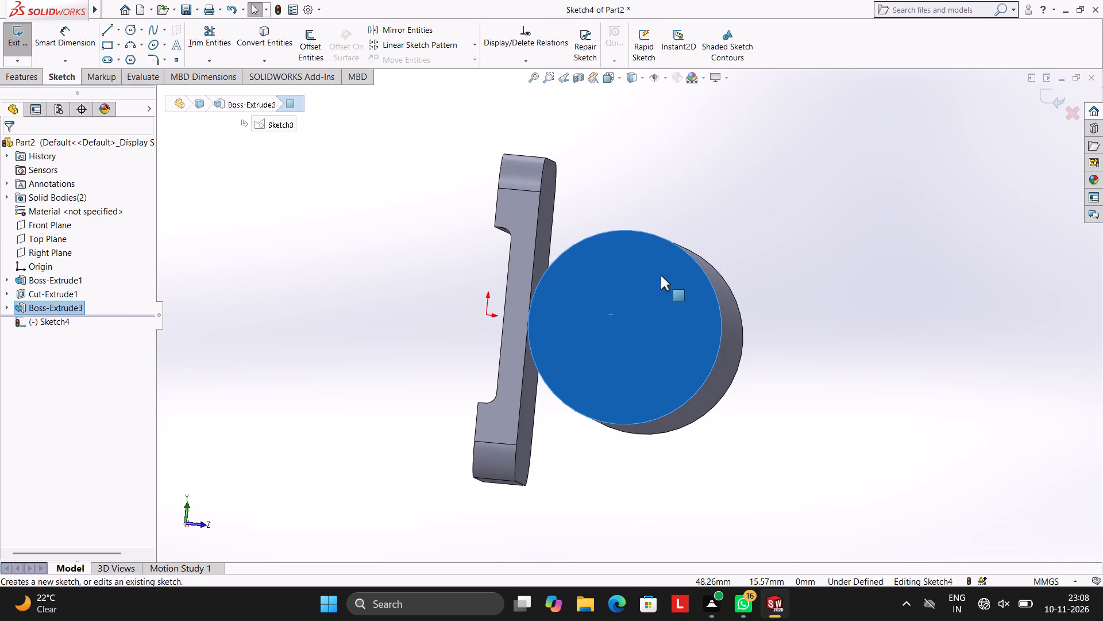
key(ctrl+8)
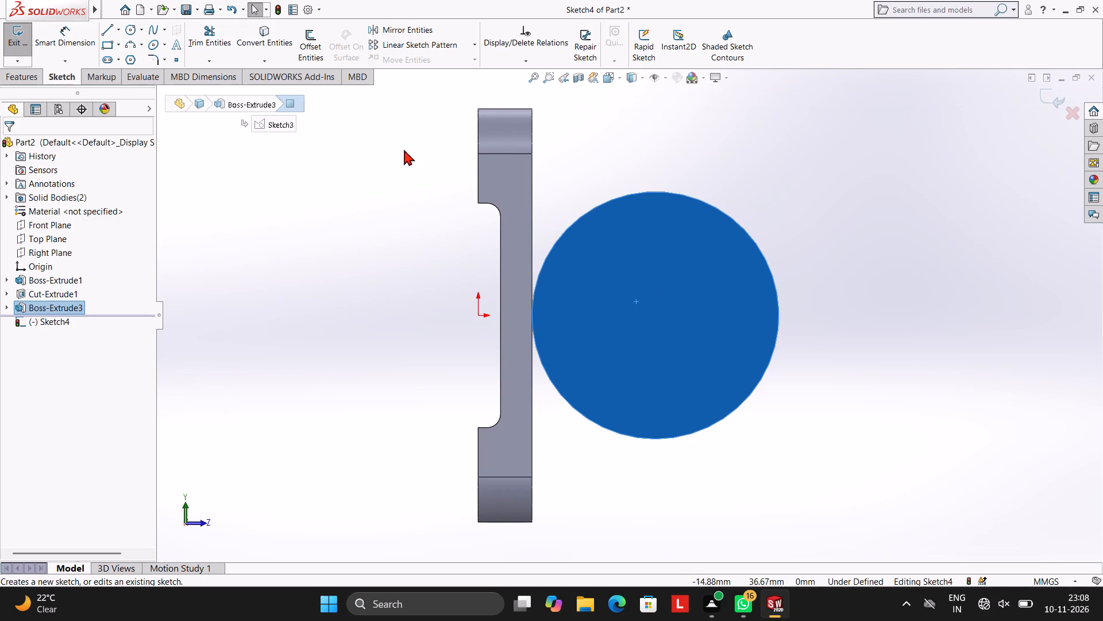
click(129, 39)
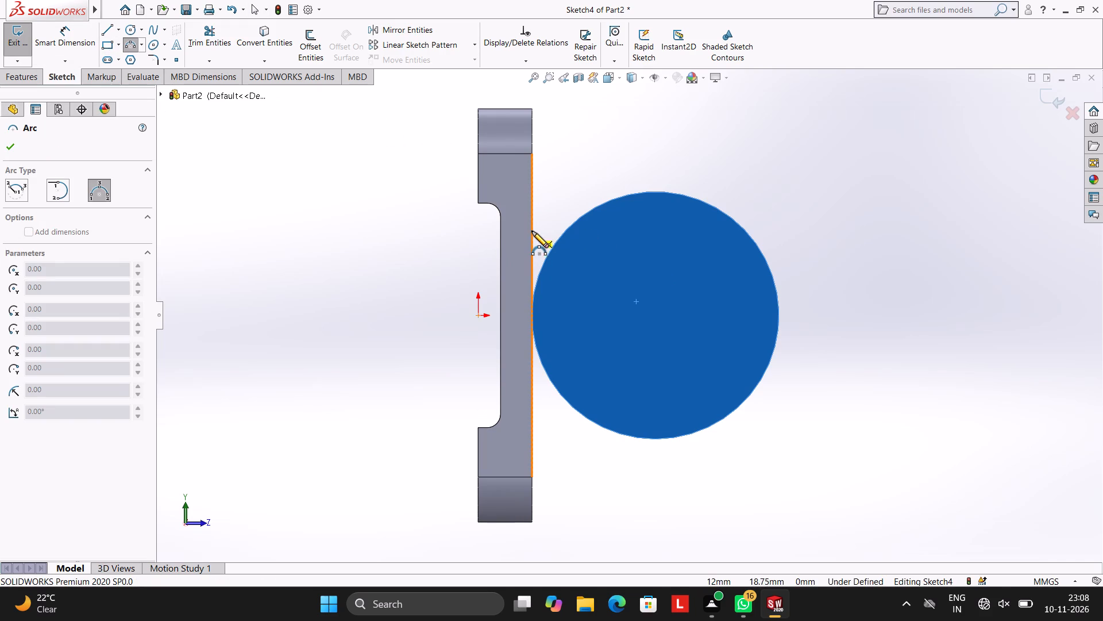
click(532, 213)
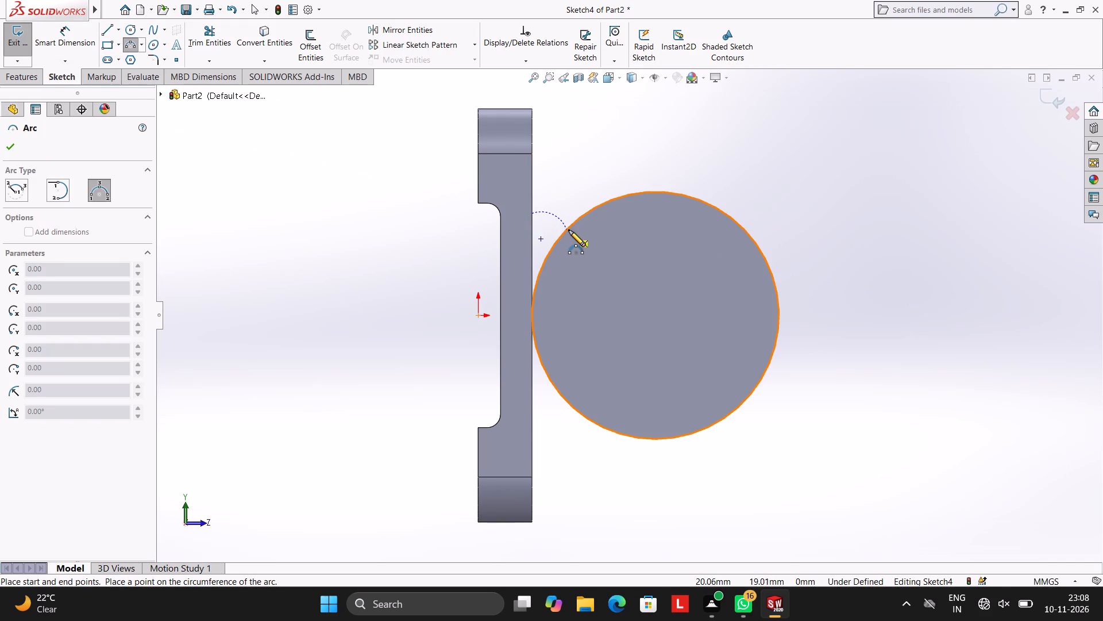
click(569, 227)
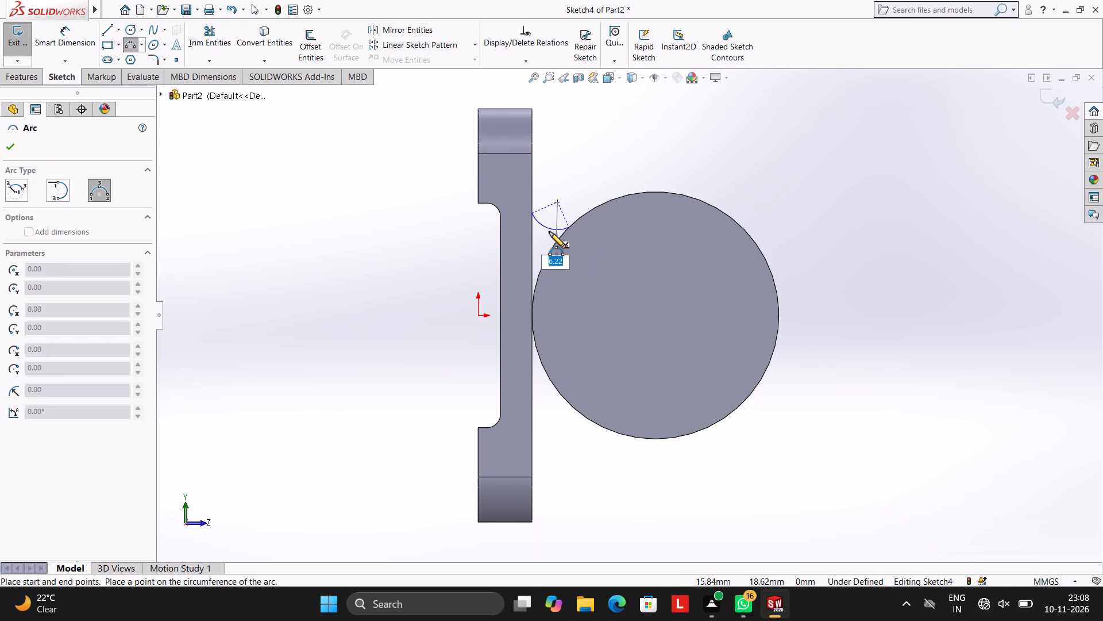
click(549, 232)
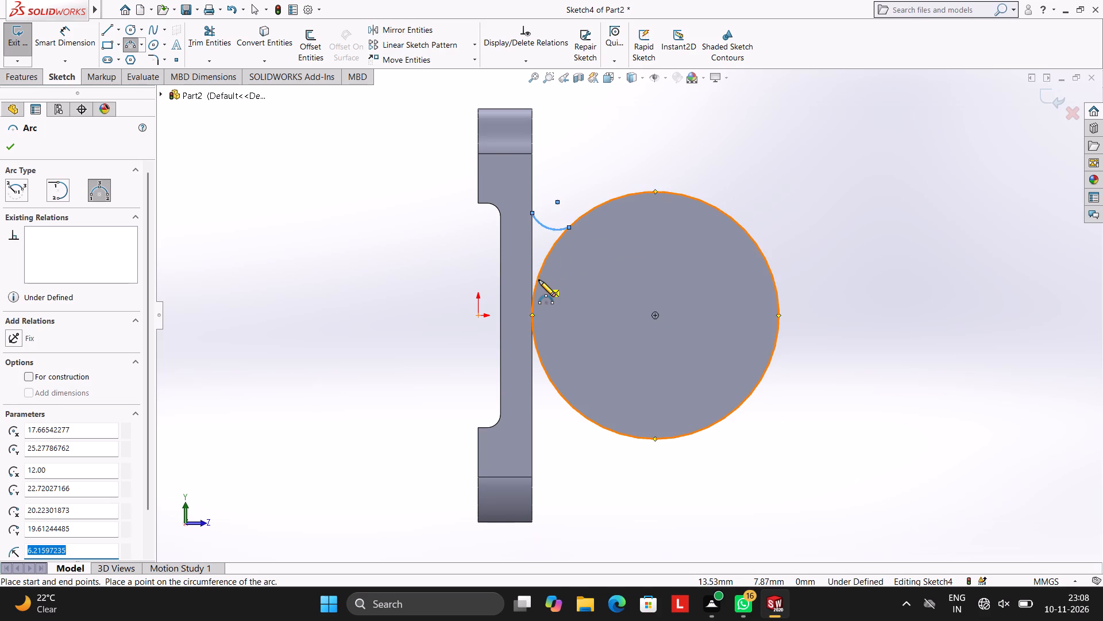
key(Escape)
key(Escape)
key(Escape)
key(Escape)
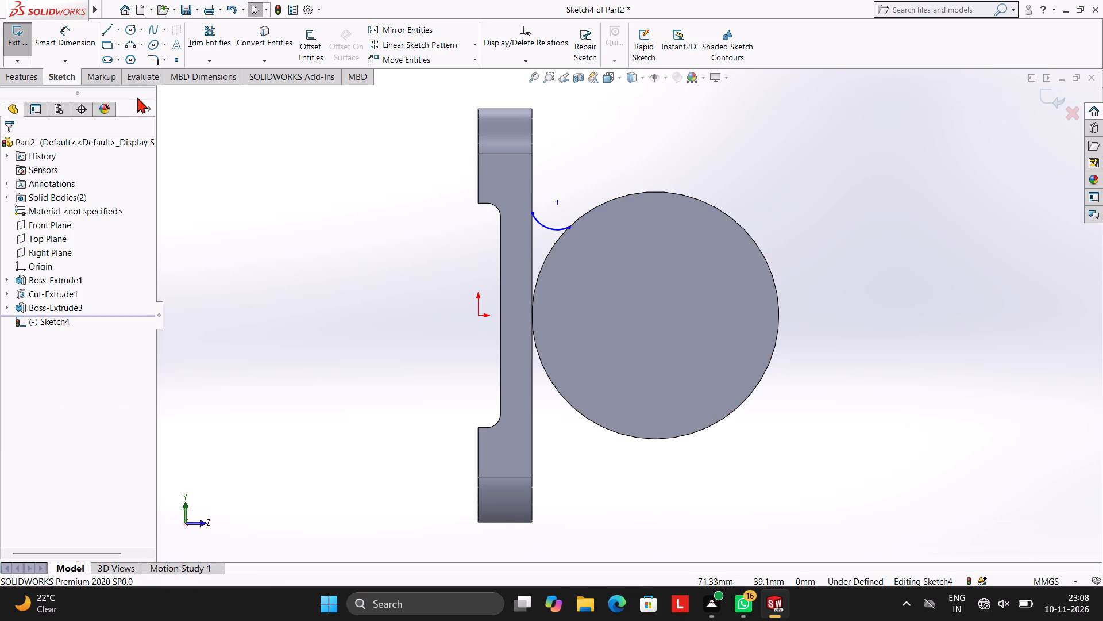
Sketch a vertical line about 39.2 mm long from the arc's end on the circle down to the circle's lower side.
click(126, 45)
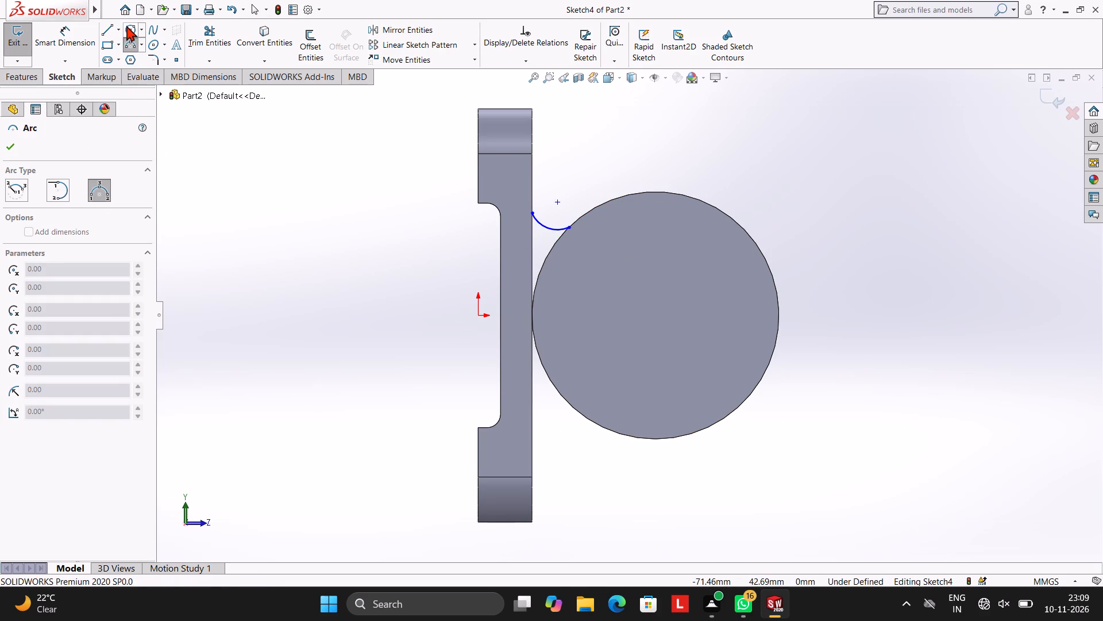
click(109, 28)
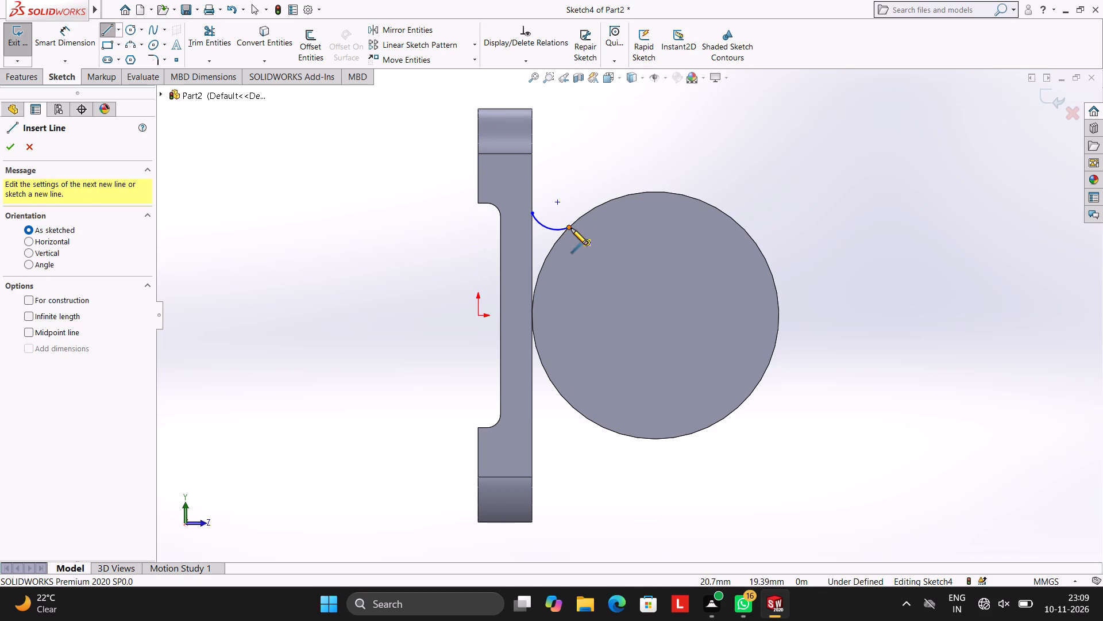
click(571, 228)
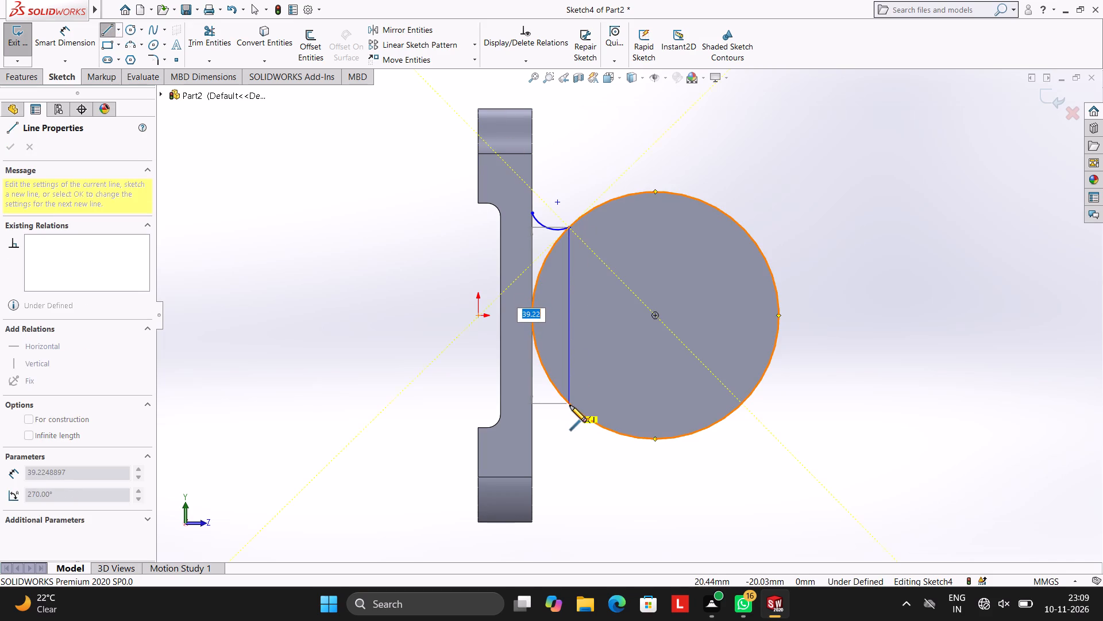
click(569, 405)
key(Escape)
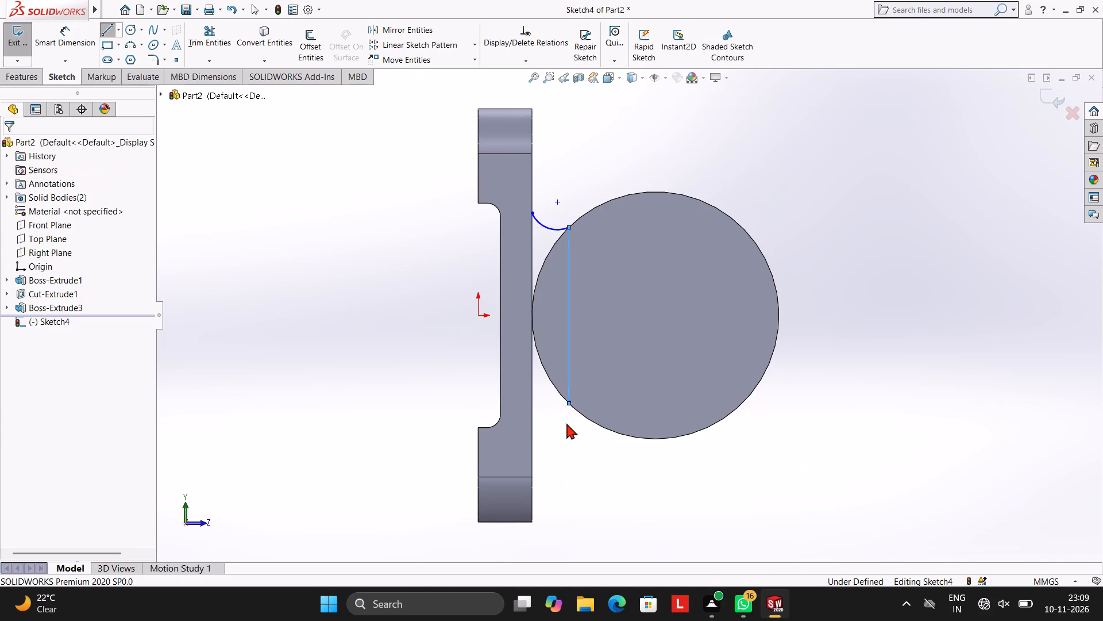
key(Escape)
key(Escape)
Sketch a vertical line about 45.2 mm long down the plate's uncut edge, starting from the existing arc's end on the plate.
click(103, 26)
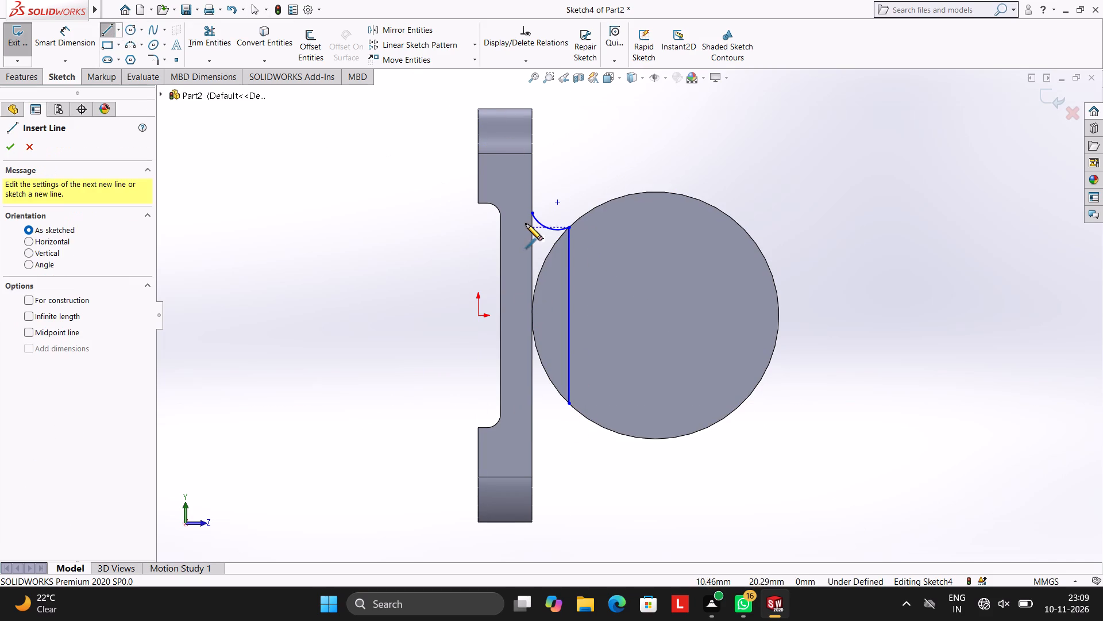
click(532, 214)
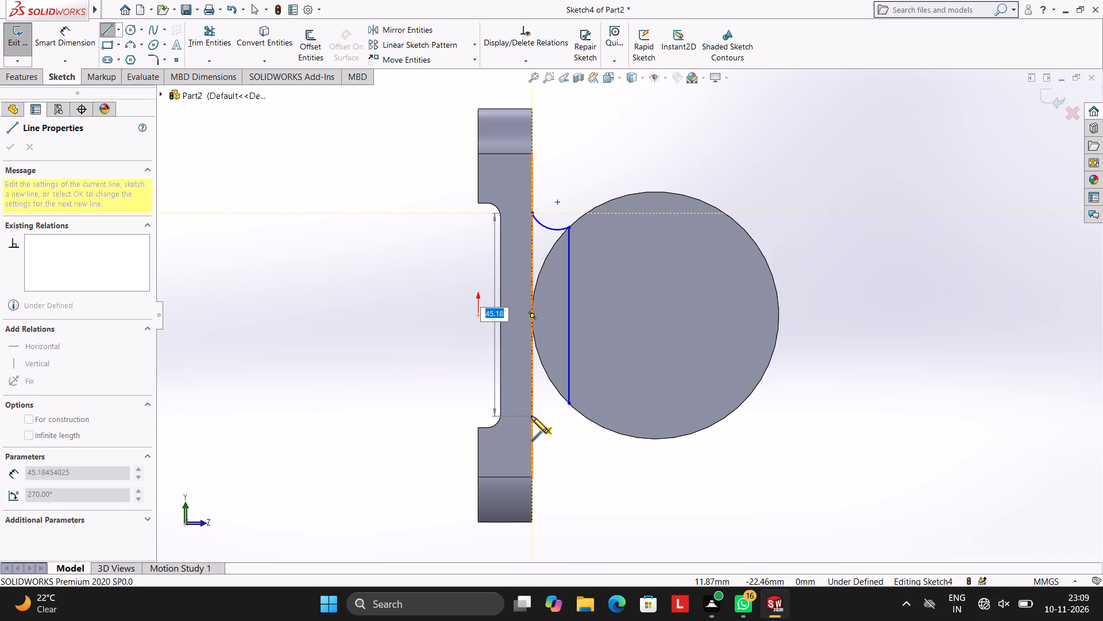
click(531, 416)
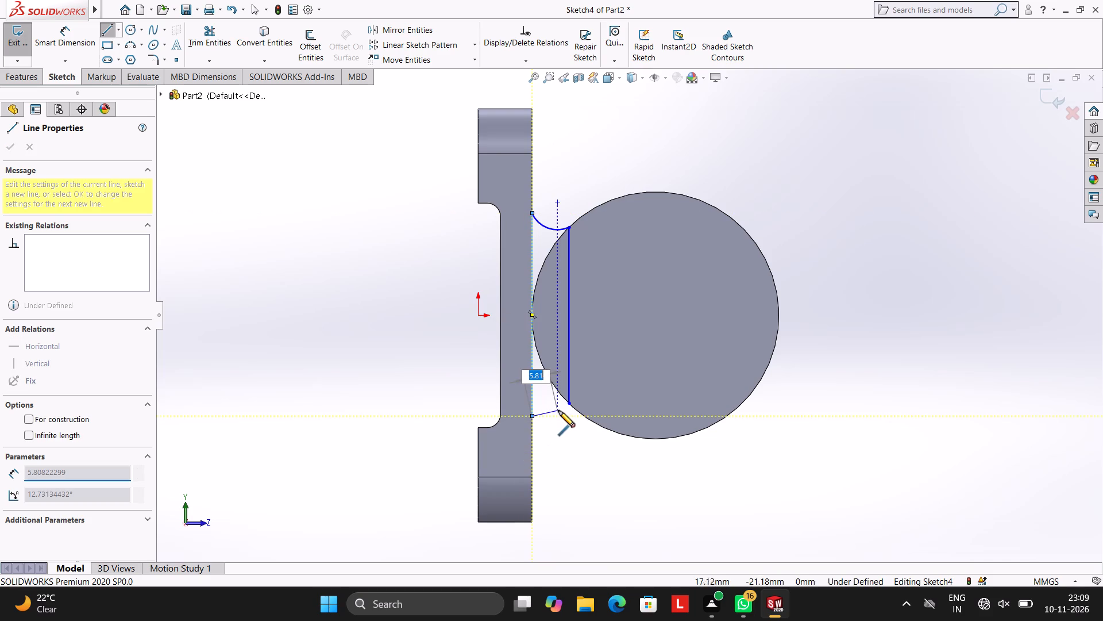
key(Escape)
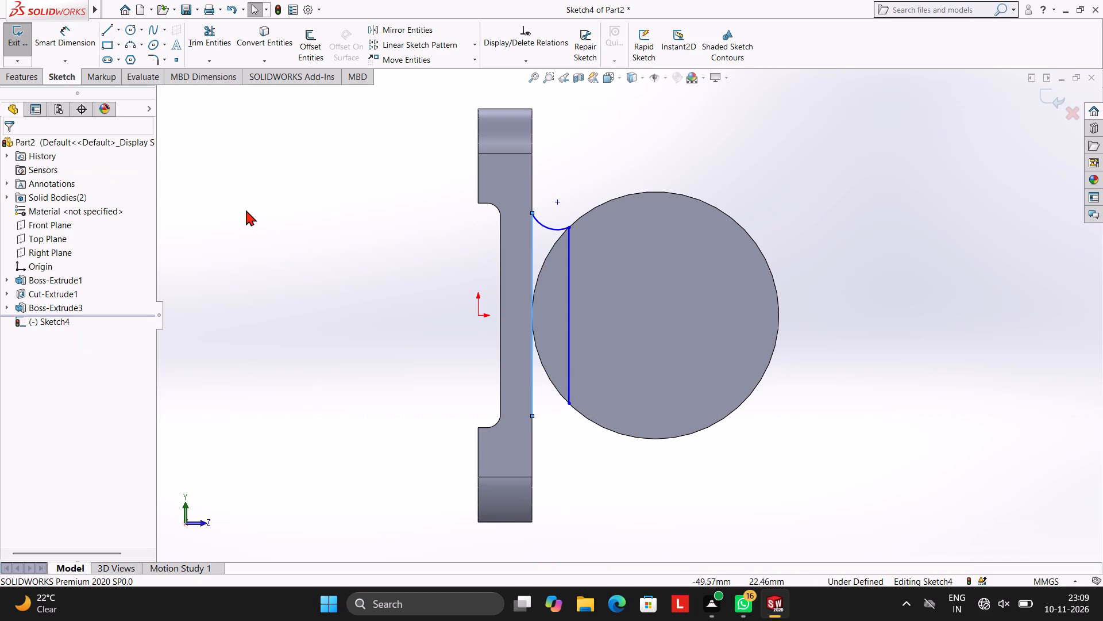
Draw a three-point arc from the plate-edge line's lower end to the lower end of the vertical line on the circle, bulging upward.
click(126, 43)
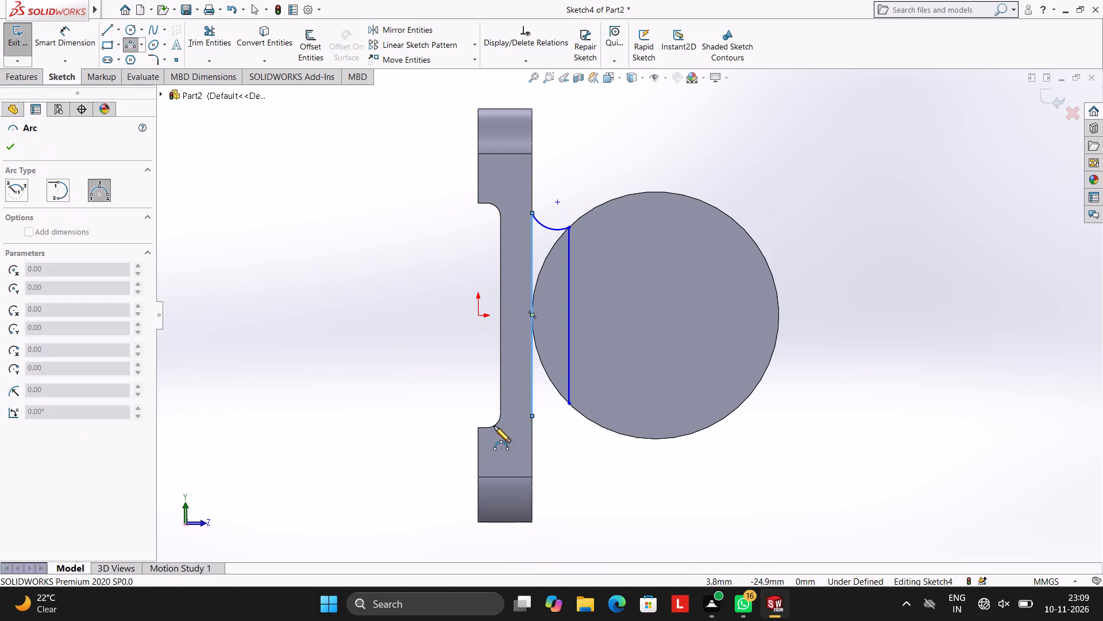
click(532, 416)
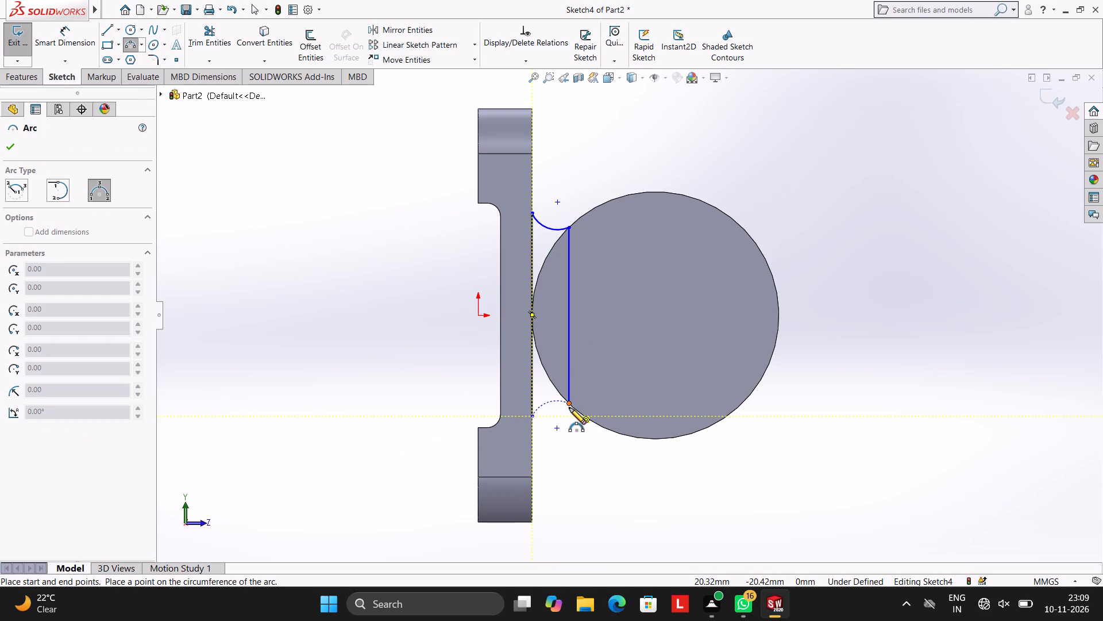
click(569, 405)
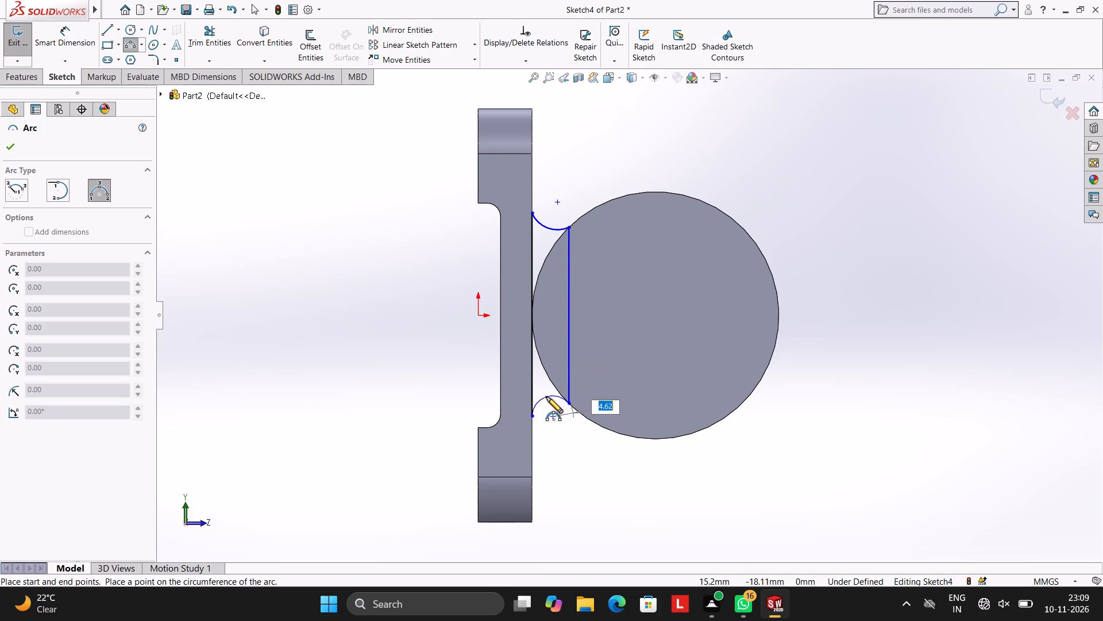
click(548, 399)
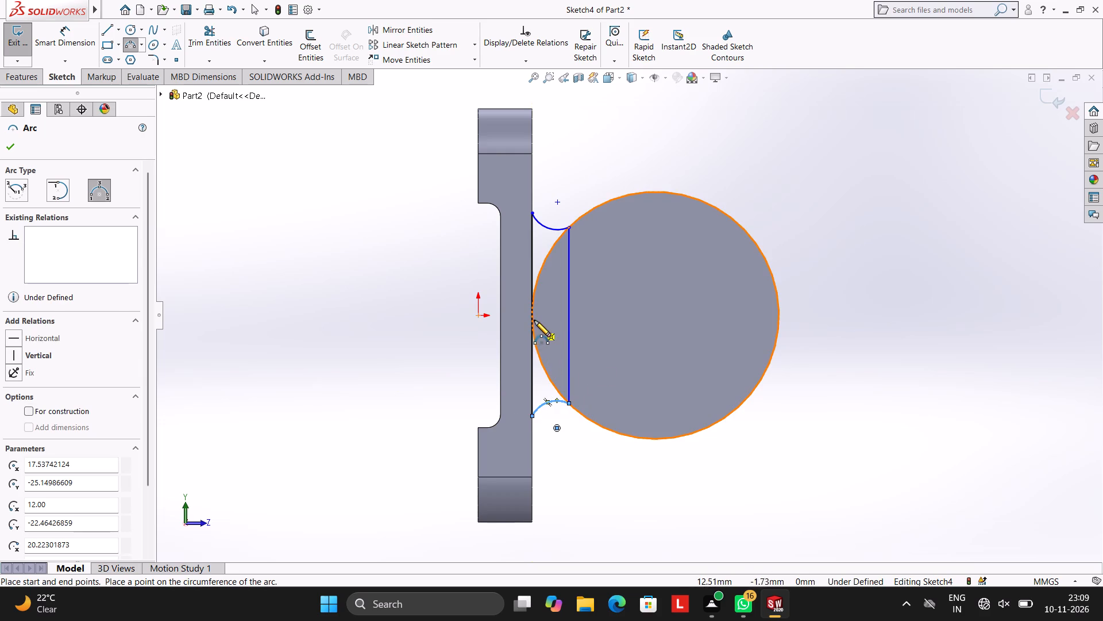
key(Escape)
key(Escape)
key(Escape)
key(Escape)
key(Escape)
key(Escape)
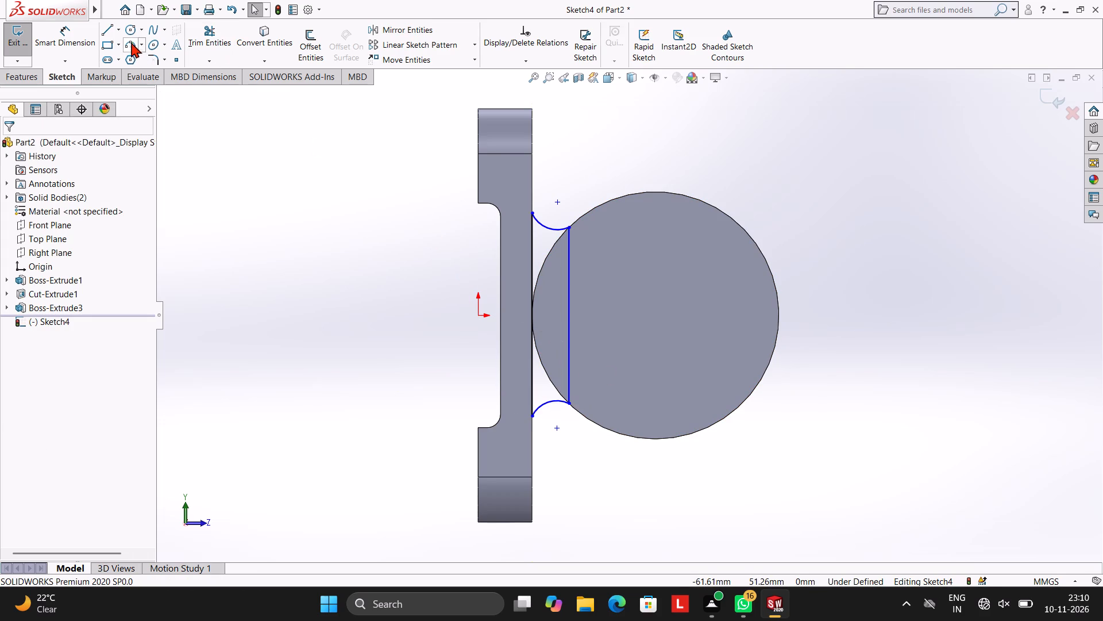
Sketch a circle of radius 27.5 mm centred on the cylinder's end face, coinciding with its circular edge.
click(132, 27)
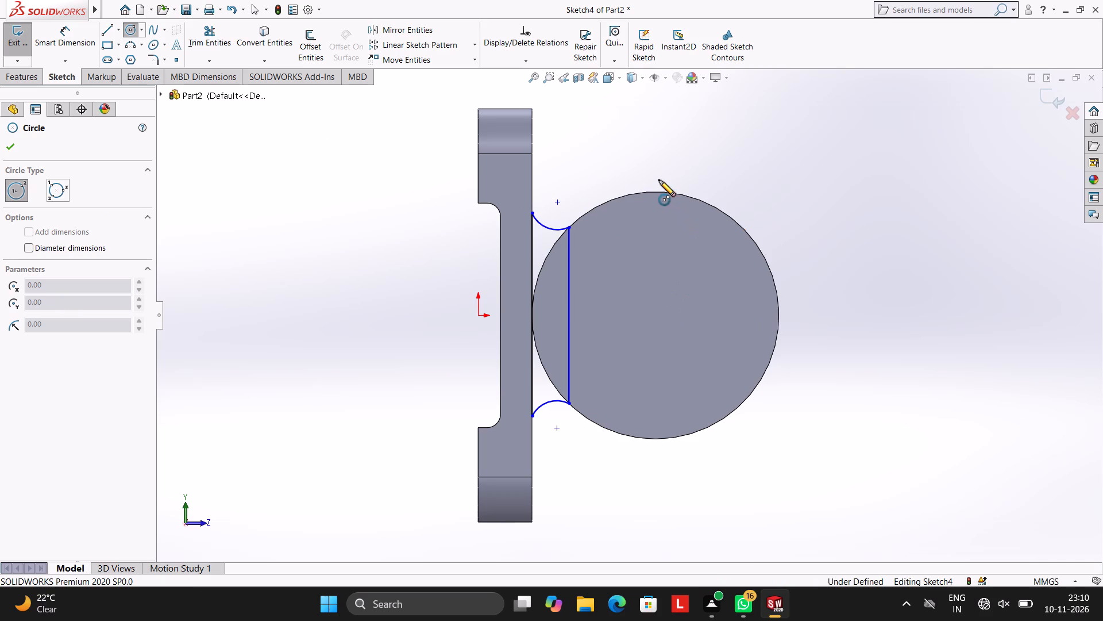
click(653, 313)
click(774, 352)
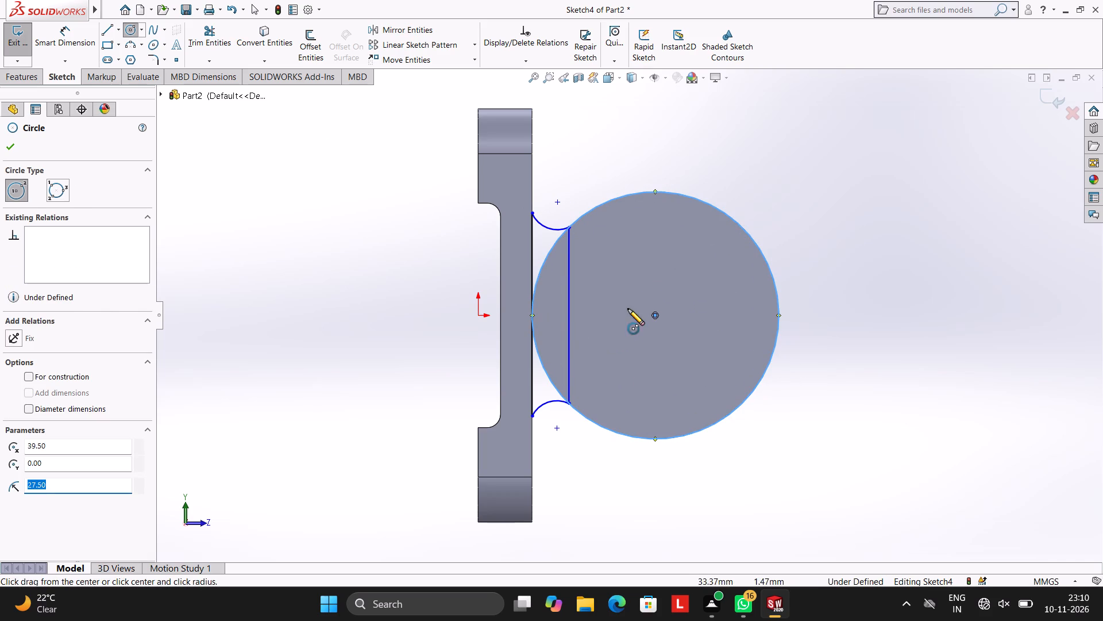
key(Escape)
key(grave)
Trim away the vertical line inside the circle and the circle's outer portion, leaving the part between the two small arcs.
click(220, 37)
click(570, 271)
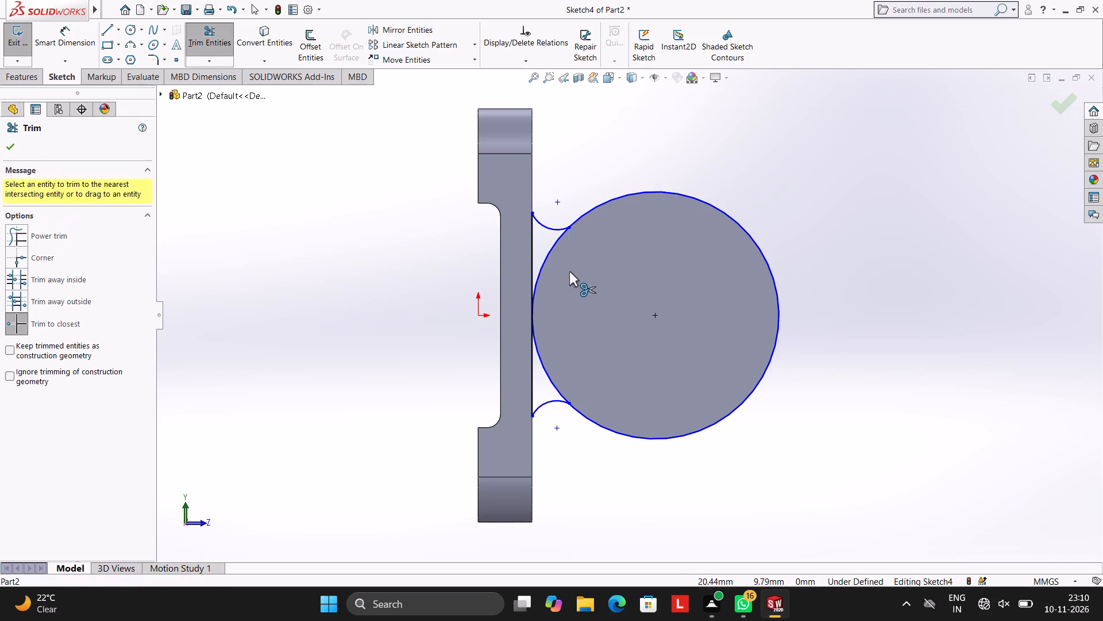
click(600, 208)
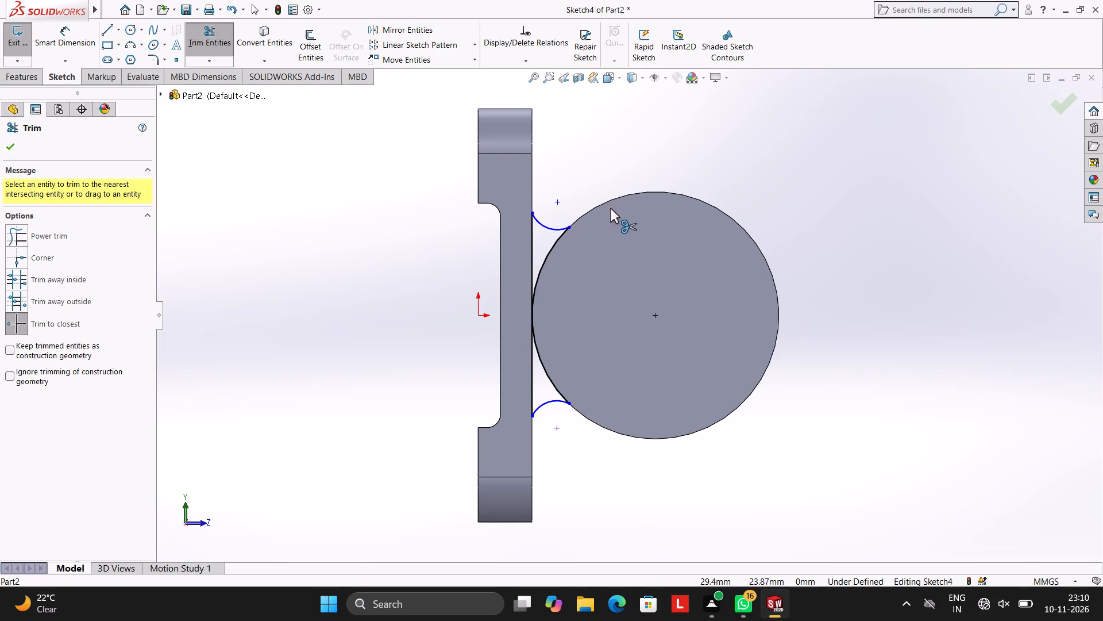
Extrude the two regions between plate and cylinder as a blind boss 60 mm deep, direction reversed along the plate, with Merge result on.
click(24, 79)
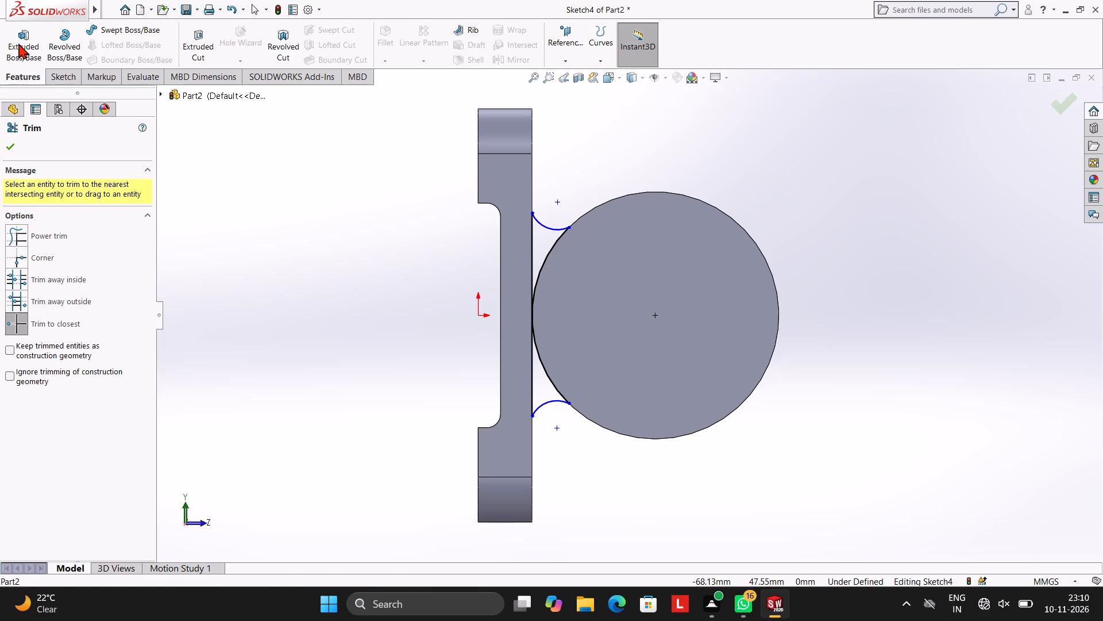
drag(19, 44, 33, 50)
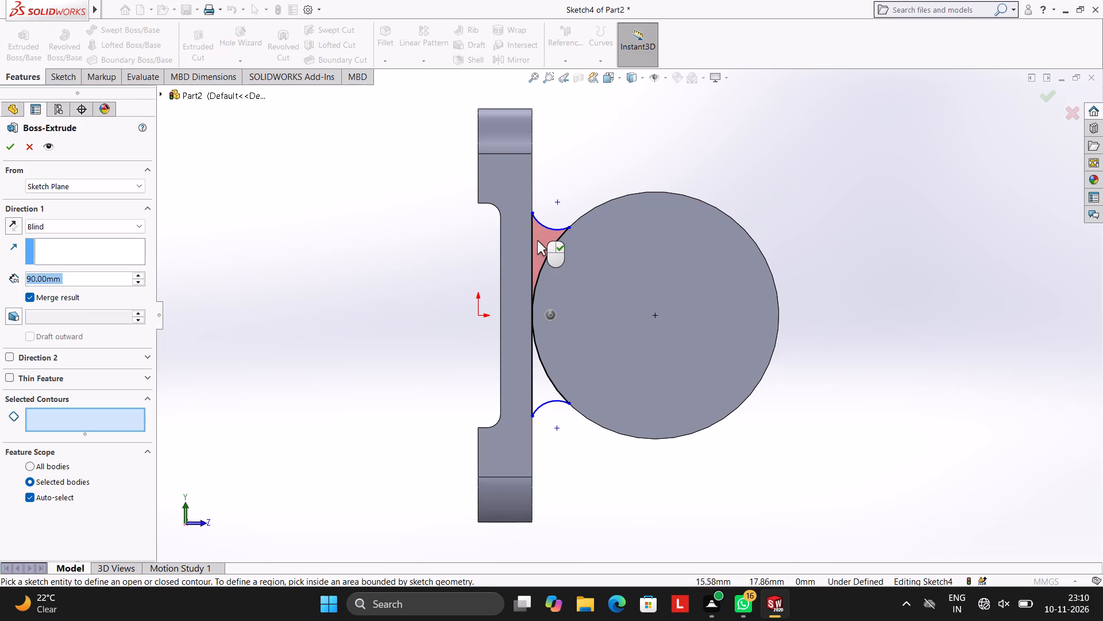
click(538, 240)
click(541, 375)
middle_drag(801, 256, 724, 202)
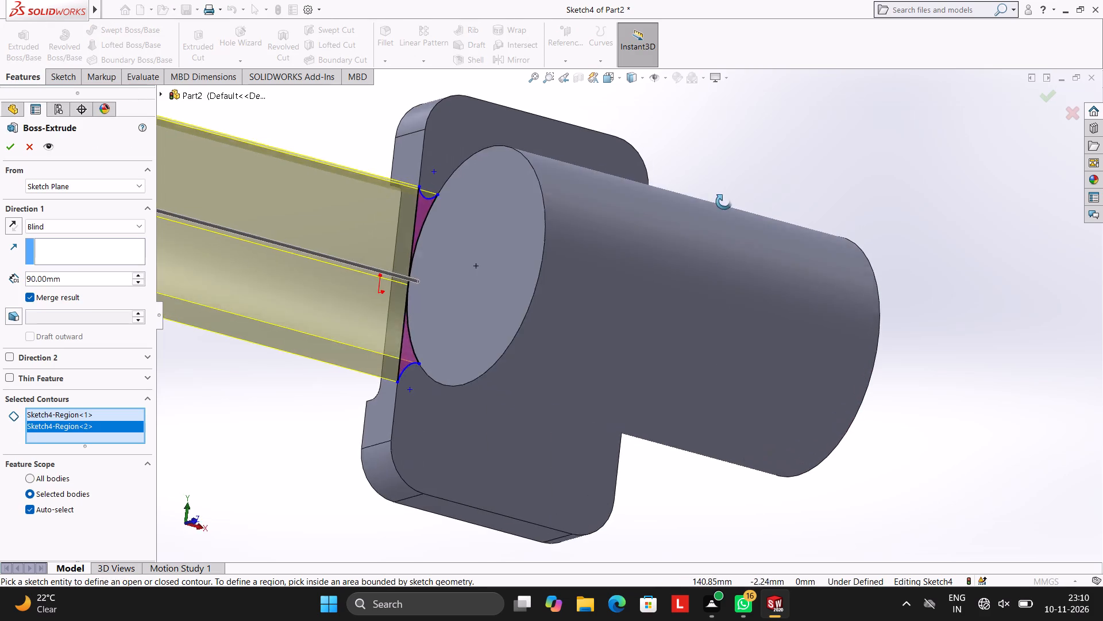
middle_drag(724, 202, 723, 198)
click(14, 220)
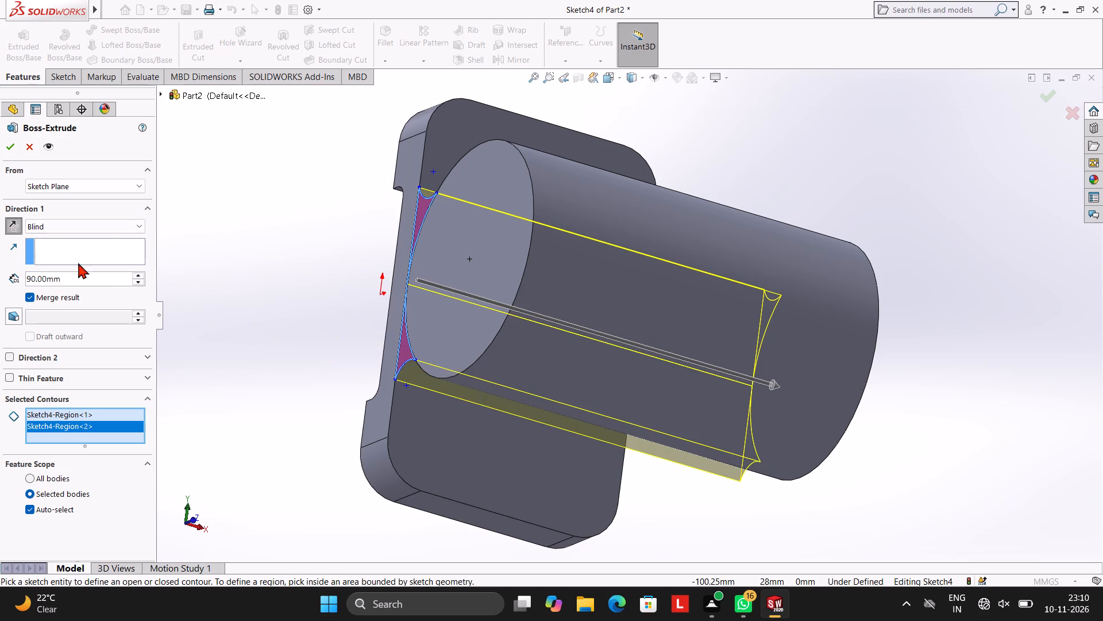
click(71, 281)
key(BackSpace)
key(BackSpace)
key(BackSpace)
key(BackSpace)
key(BackSpace)
key(BackSpace)
key(BackSpace)
key(BackSpace)
key(BackSpace)
key(BackSpace)
key(BackSpace)
key(BackSpace)
key(BackSpace)
text(60)
key(Return)
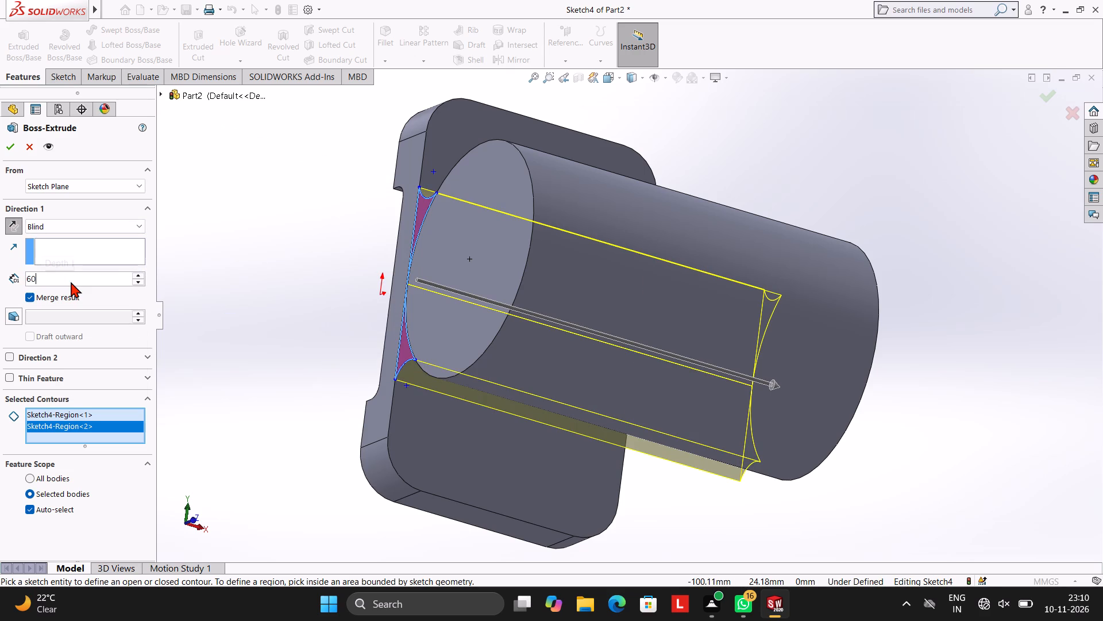
click(8, 152)
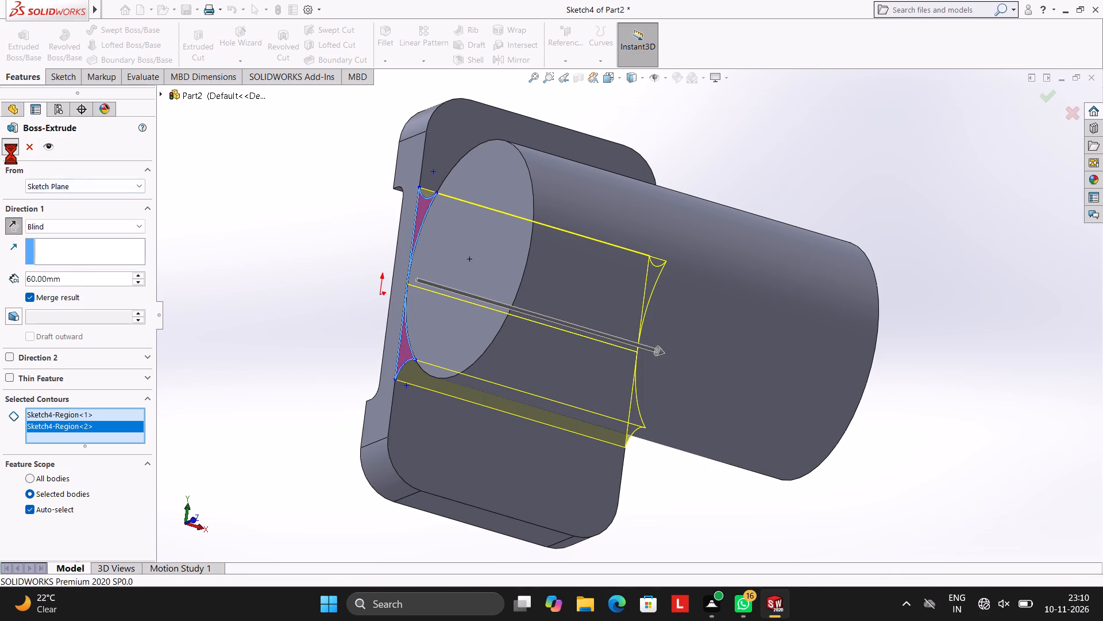
click(219, 236)
Open a sketch on the cylinder's opposite flat end face, the one overhanging the plate, and view it face-on.
middle_drag(274, 248, 346, 275)
scroll(451, 290, up, 2)
middle_drag(787, 308, 767, 310)
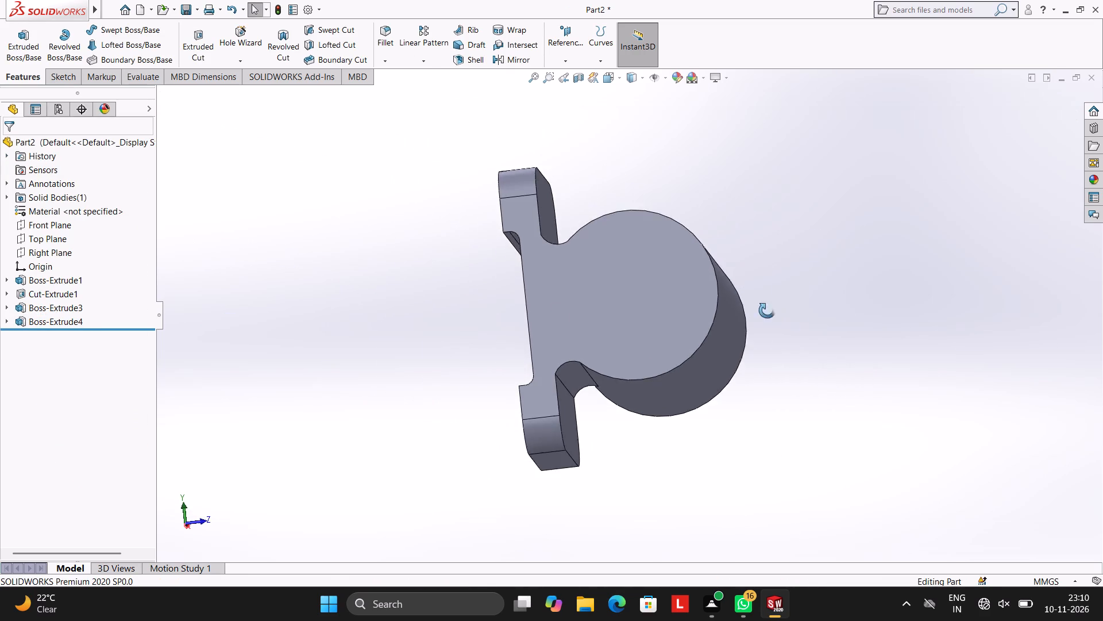
middle_drag(767, 310, 733, 309)
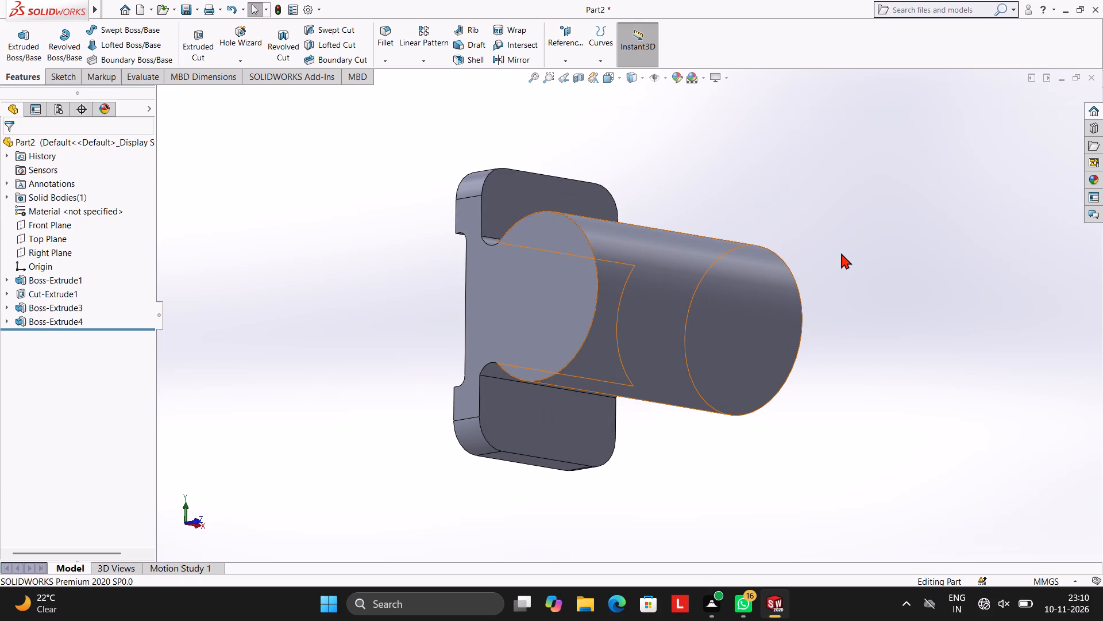
middle_drag(865, 221, 844, 213)
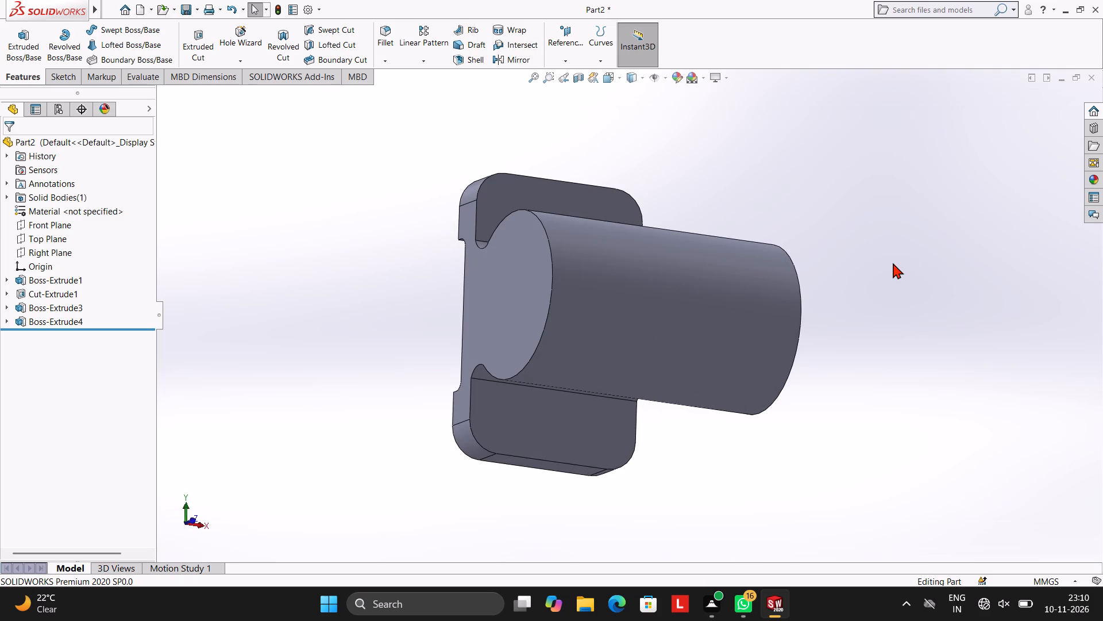
middle_drag(905, 269, 805, 238)
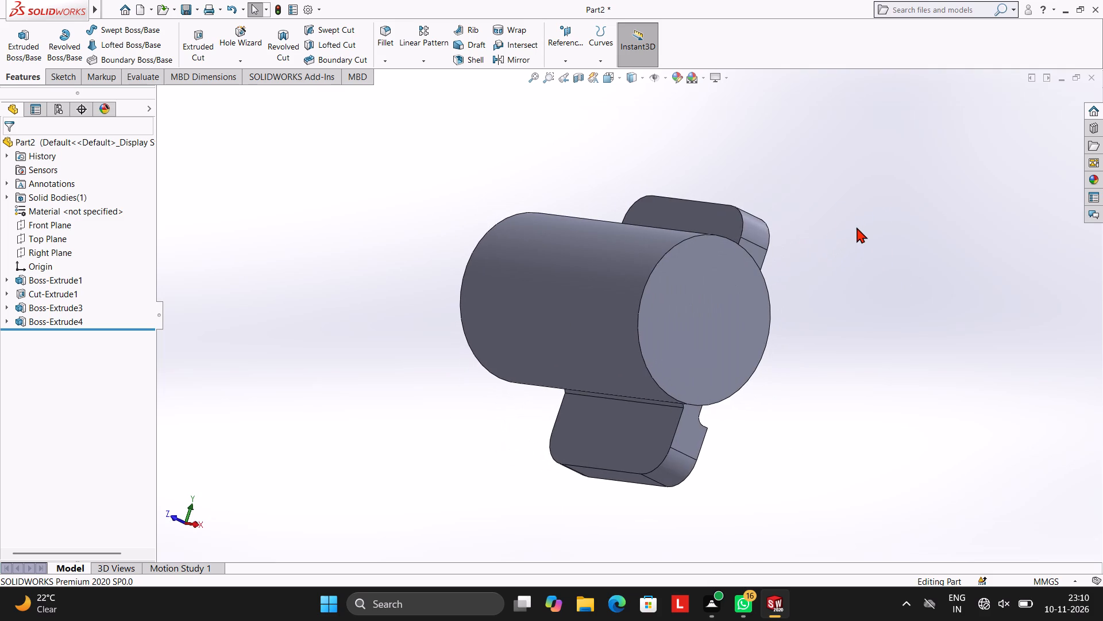
click(698, 326)
click(750, 286)
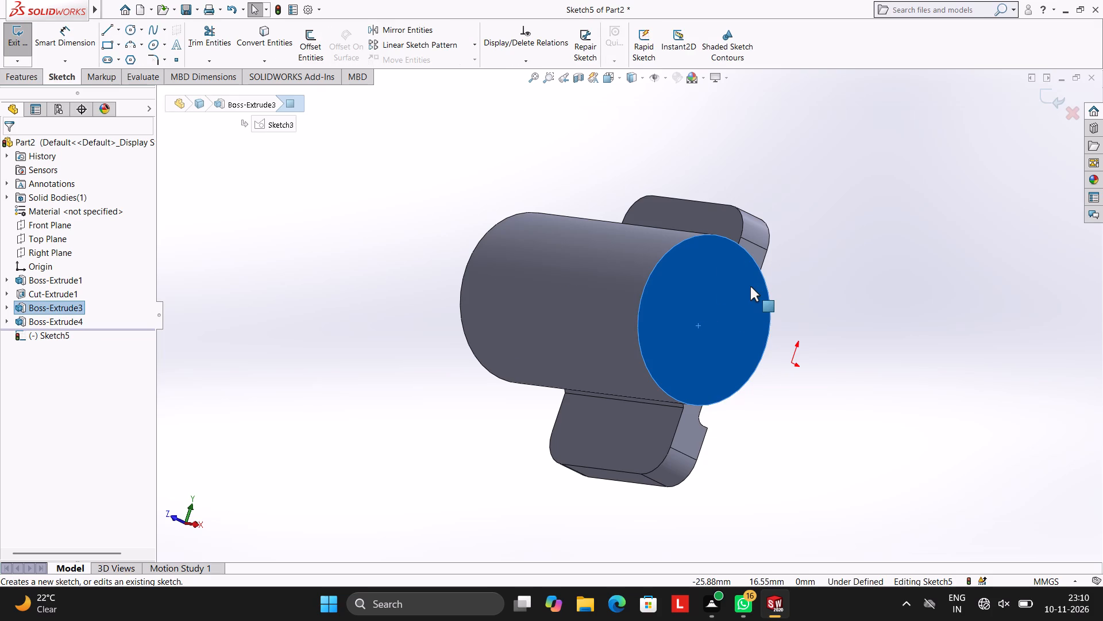
key(ctrl+8)
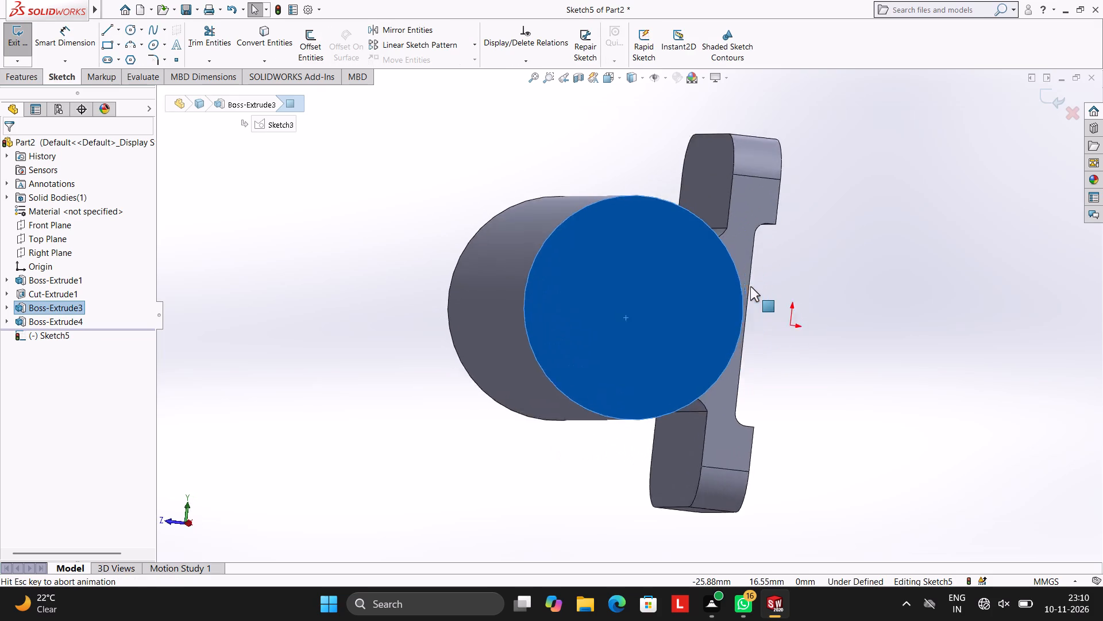
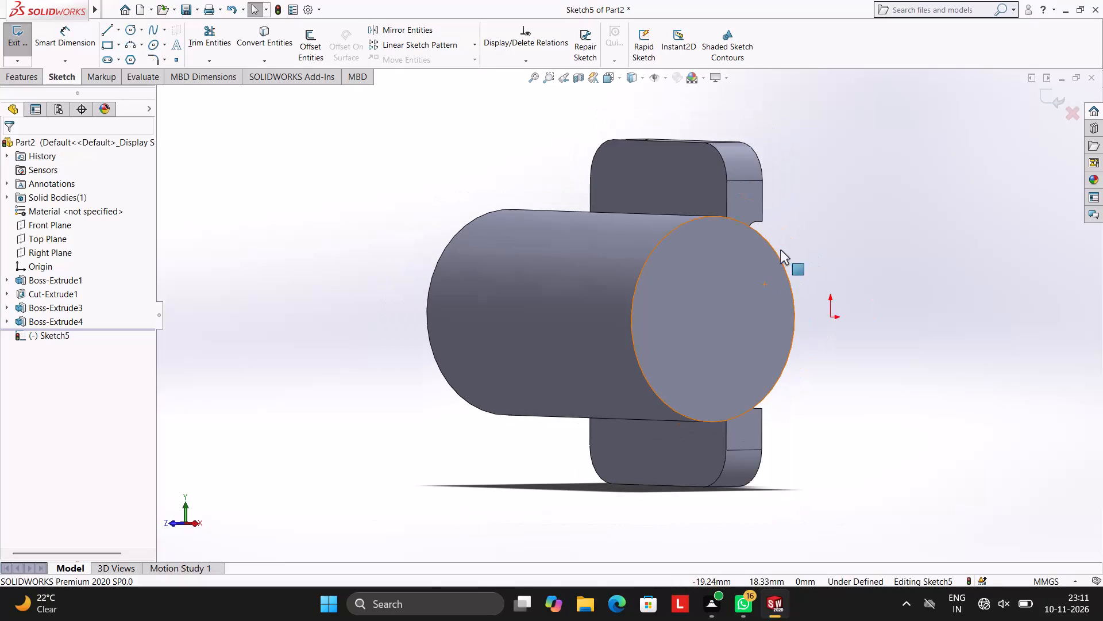
Sketch a circle of radius 35 mm centred on the cylinder's end face.
click(131, 29)
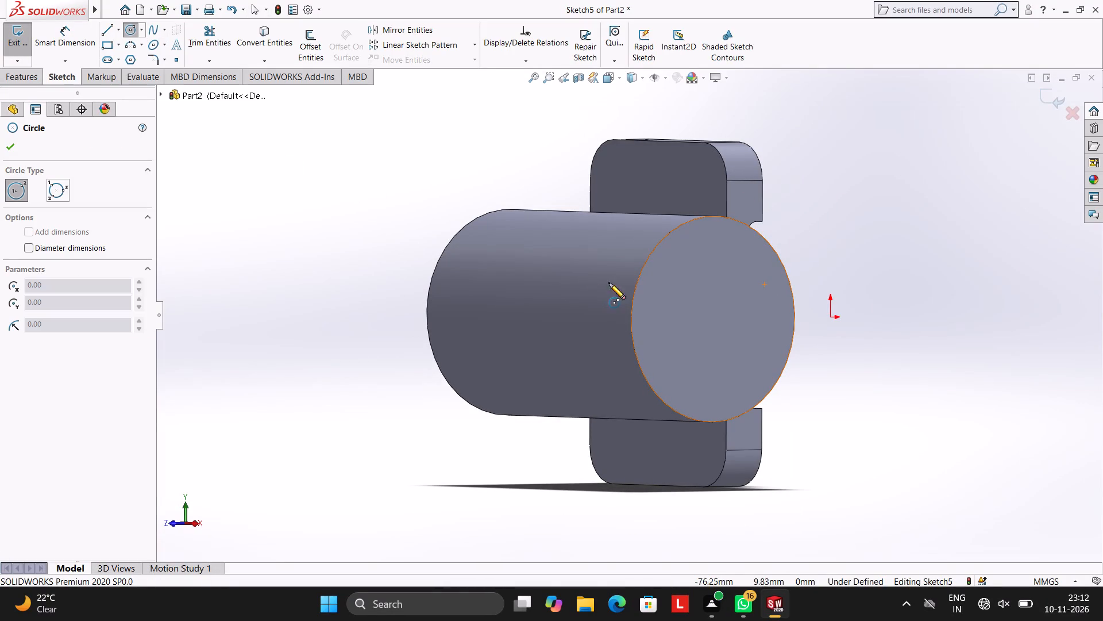
key(Escape)
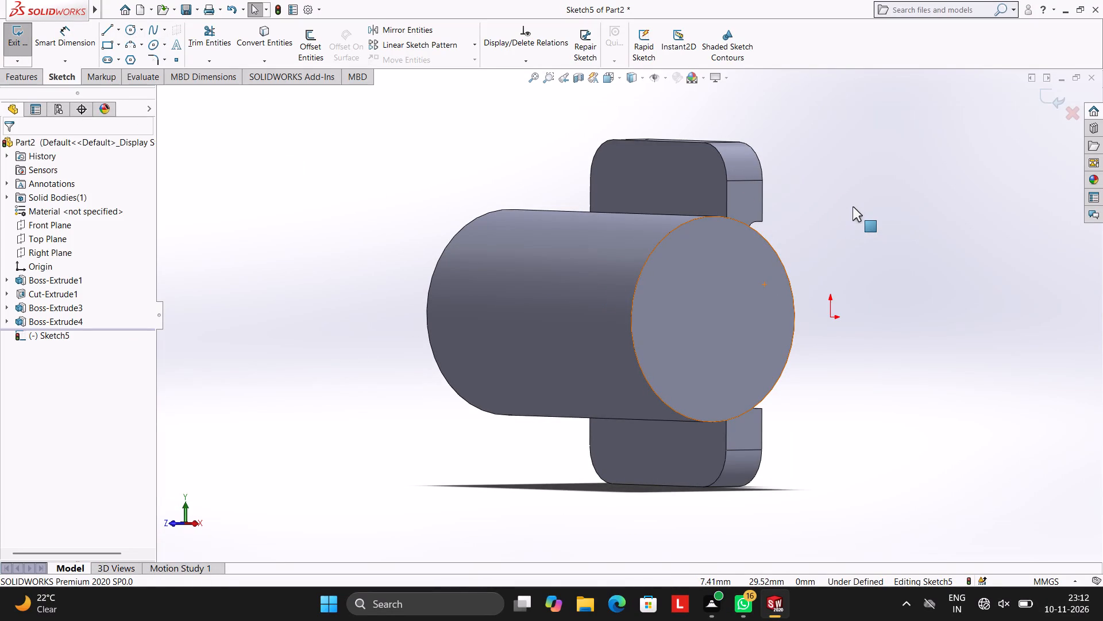
key(ctrl+8)
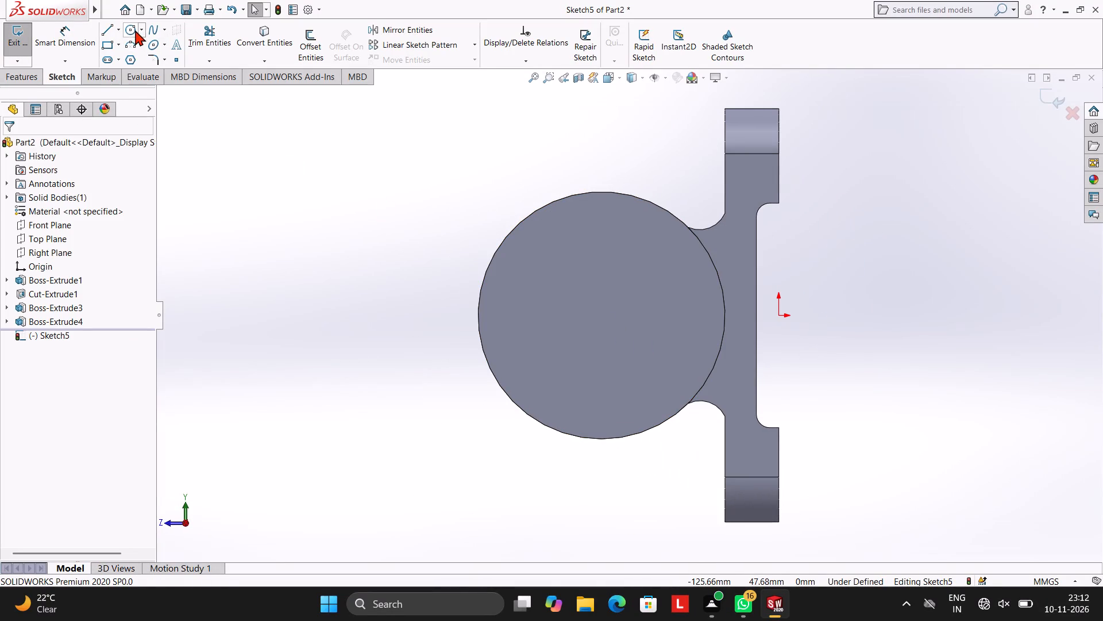
click(133, 30)
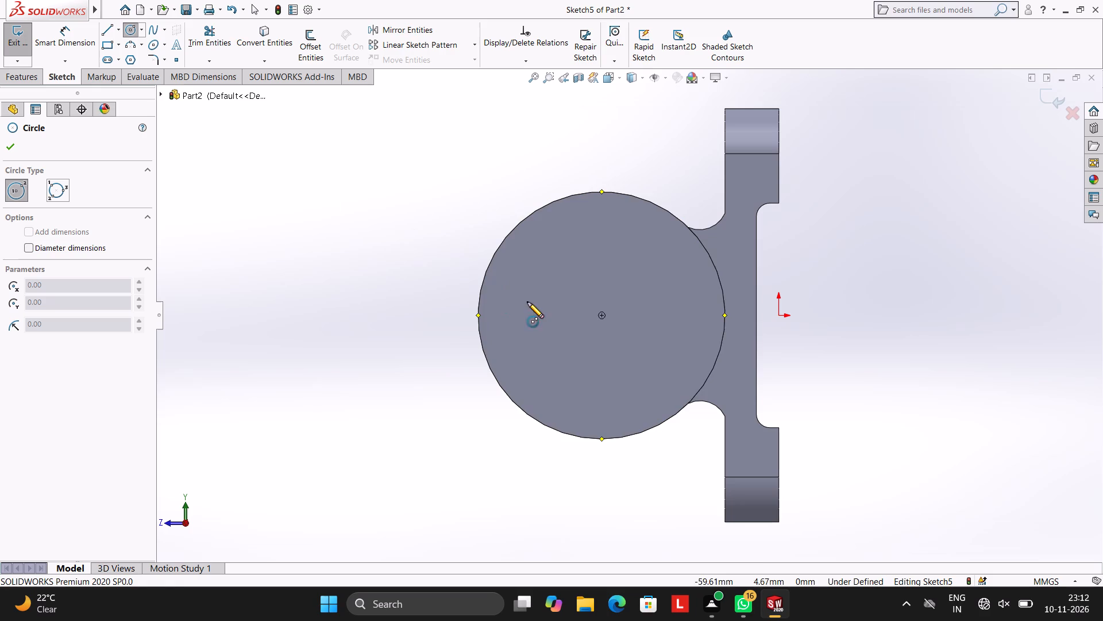
click(601, 316)
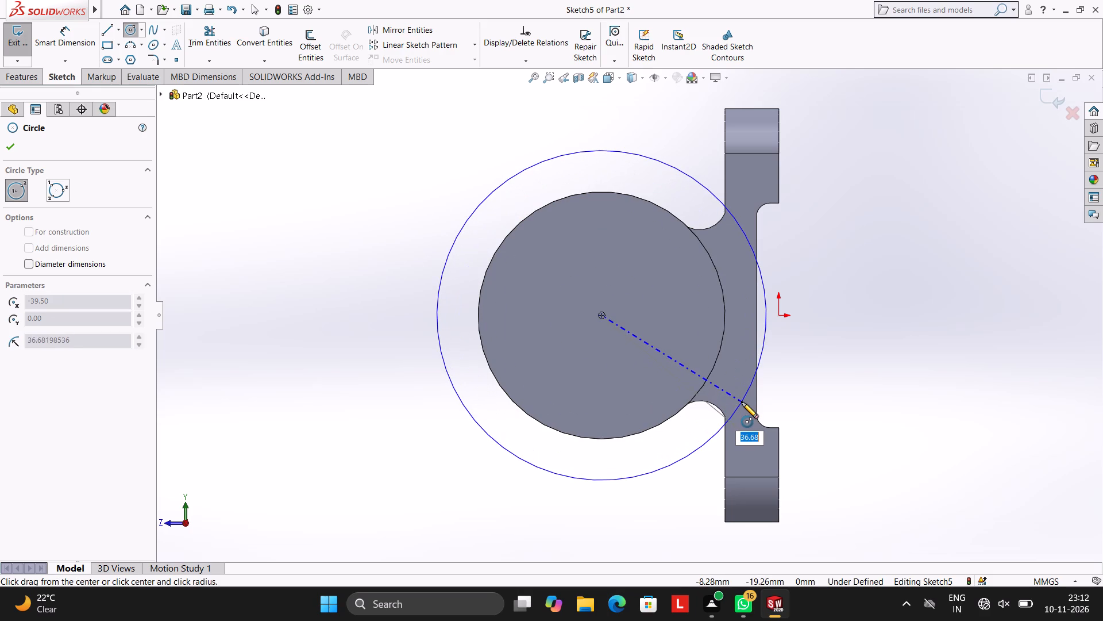
text(35)
key(Return)
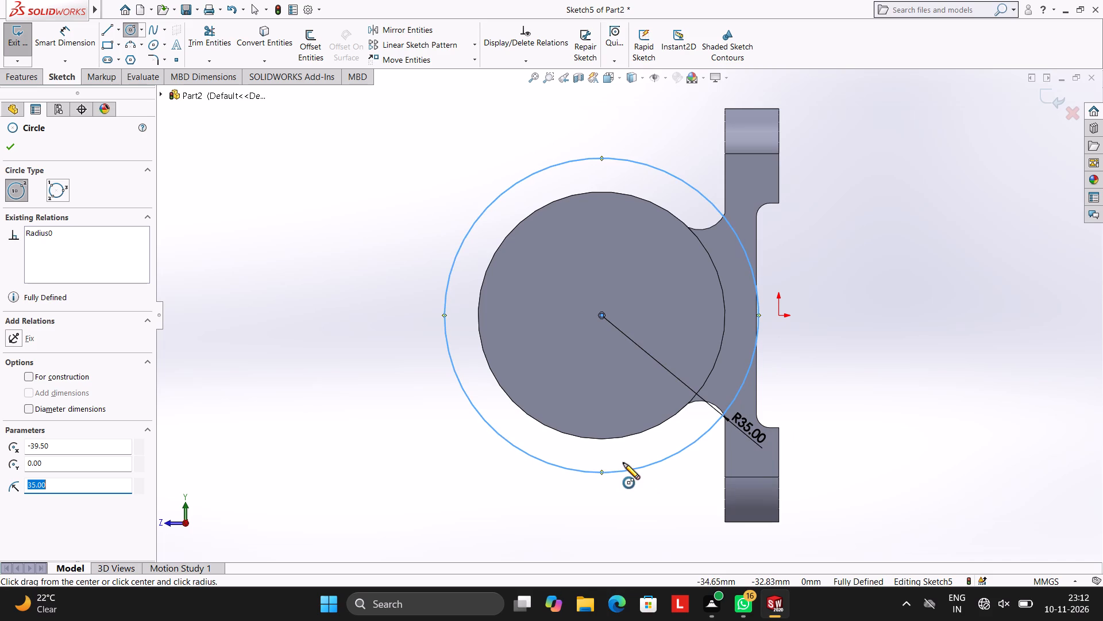
key(Escape)
key(Escape)
key(Escape)
key(Escape)
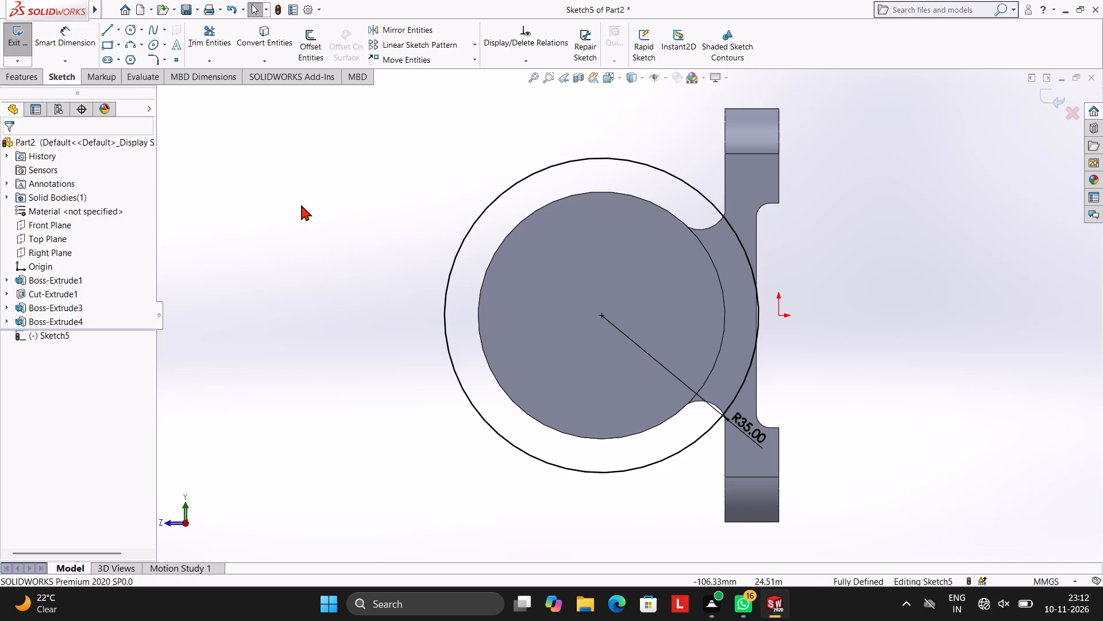
Extrude the circle as a blind boss 30 mm deep, direction reversed back over the cylinder, with Merge result on.
middle_drag(306, 205, 352, 209)
click(30, 76)
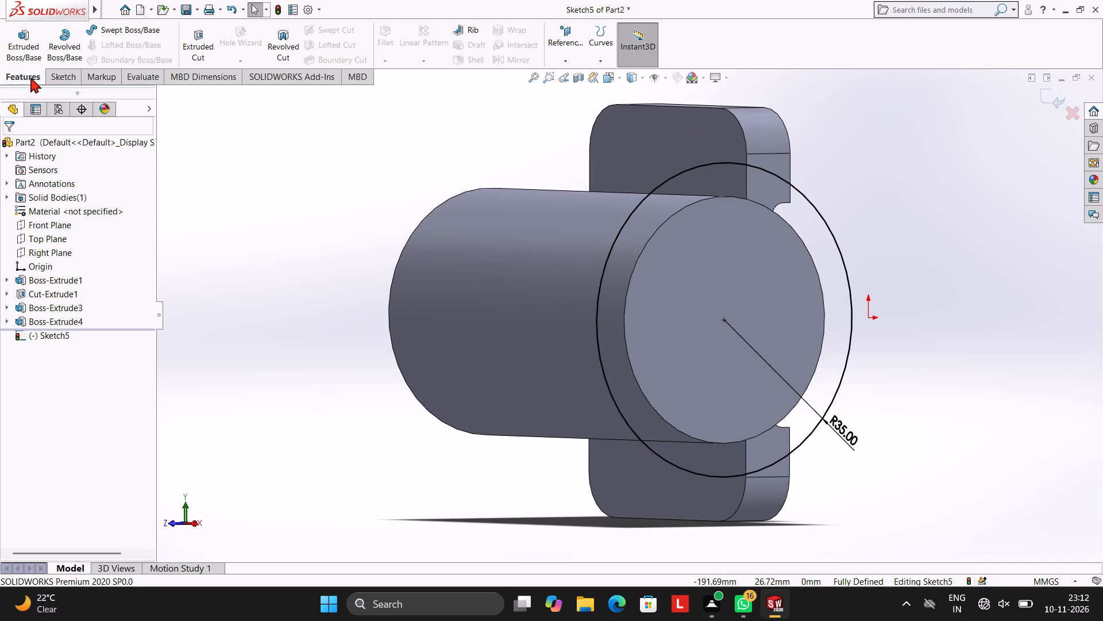
click(7, 53)
middle_drag(257, 170, 334, 184)
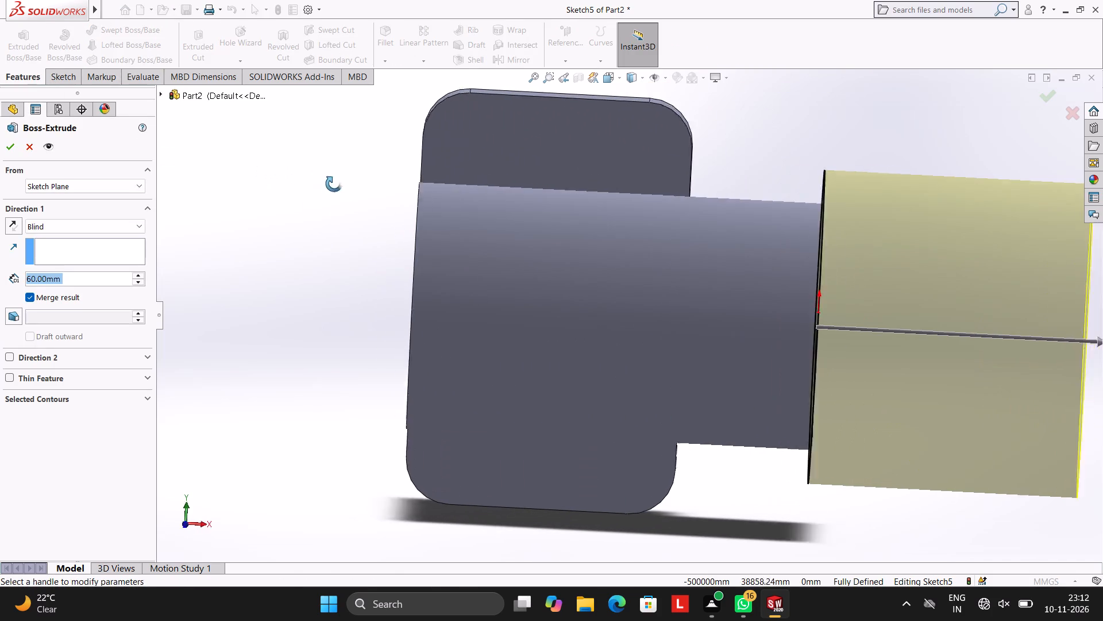
middle_drag(334, 184, 335, 184)
click(9, 224)
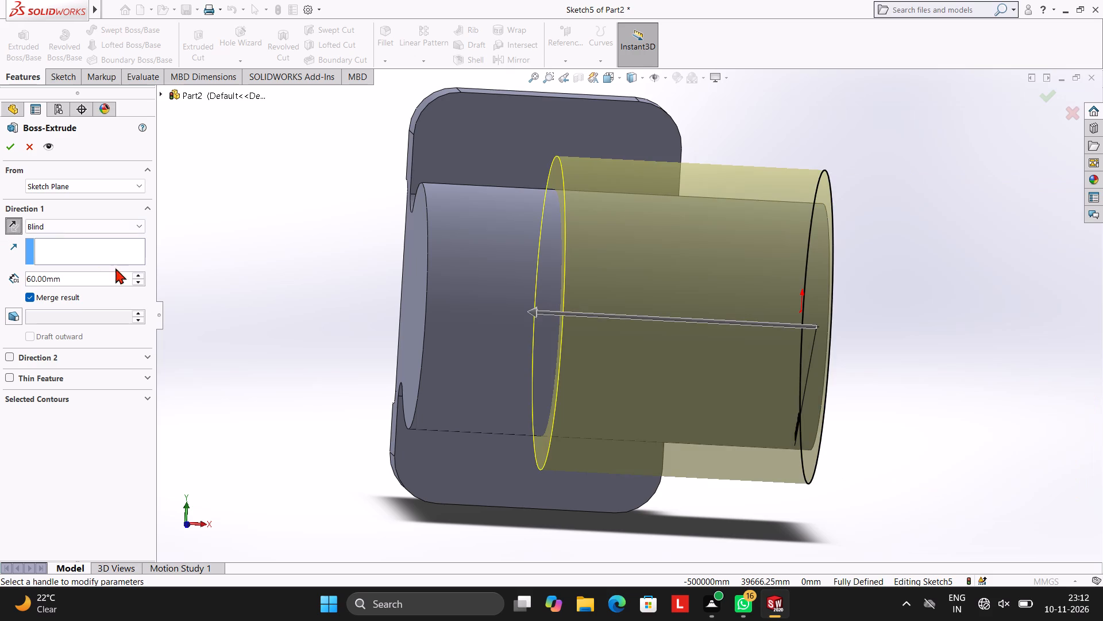
click(78, 281)
key(BackSpace)
key(BackSpace)
key(BackSpace)
key(BackSpace)
key(BackSpace)
key(BackSpace)
key(BackSpace)
key(BackSpace)
key(BackSpace)
key(BackSpace)
key(BackSpace)
key(BackSpace)
key(BackSpace)
text(30)
key(Return)
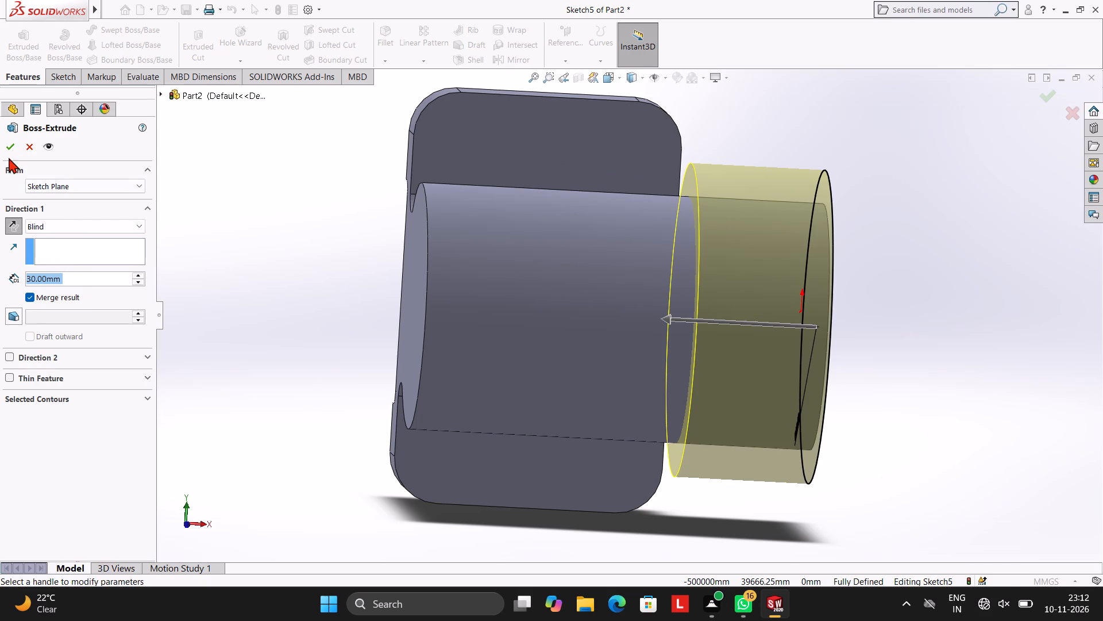
click(13, 141)
click(215, 213)
Open a sketch on the outer flat end face of the larger-diameter collar and view it face-on.
scroll(399, 213, up, 1)
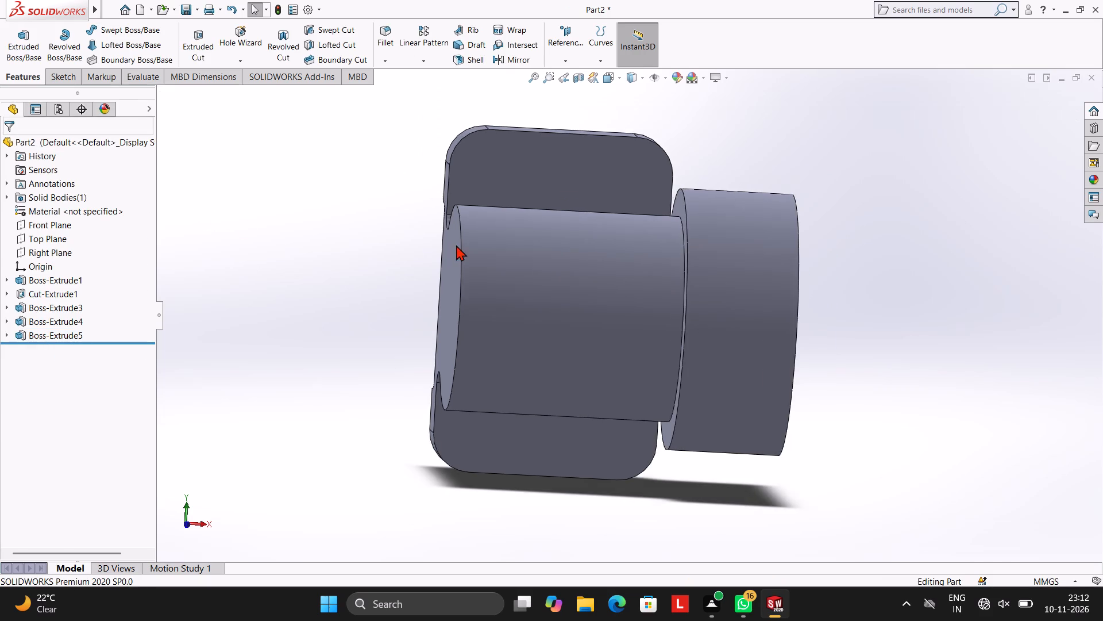
scroll(456, 245, up, 1)
middle_drag(539, 279, 543, 218)
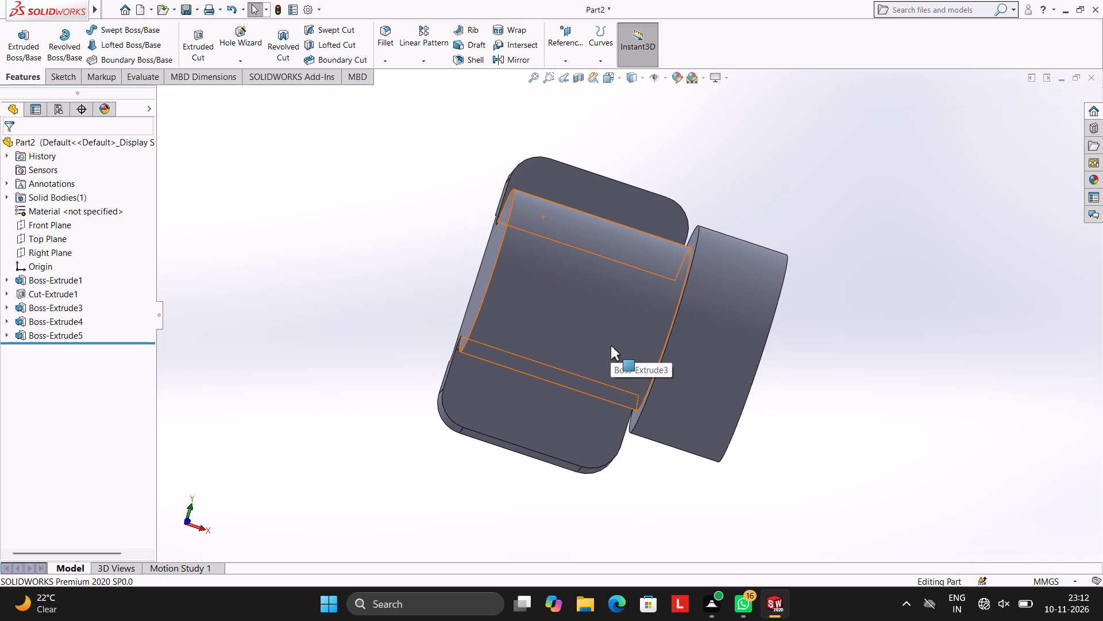
middle_drag(797, 283, 770, 263)
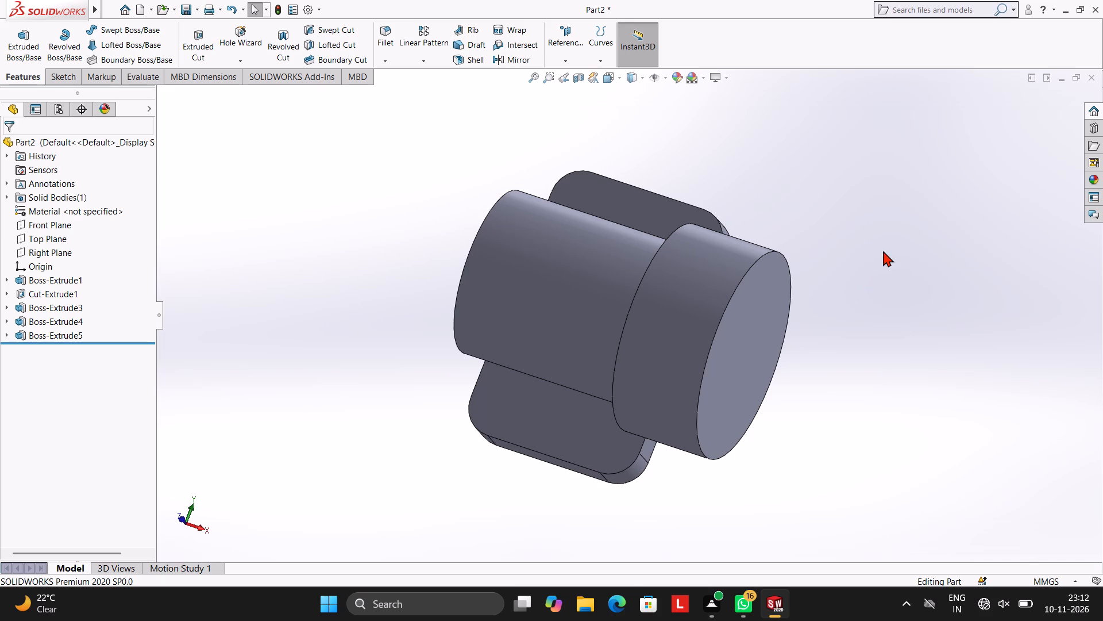
middle_drag(876, 241, 853, 225)
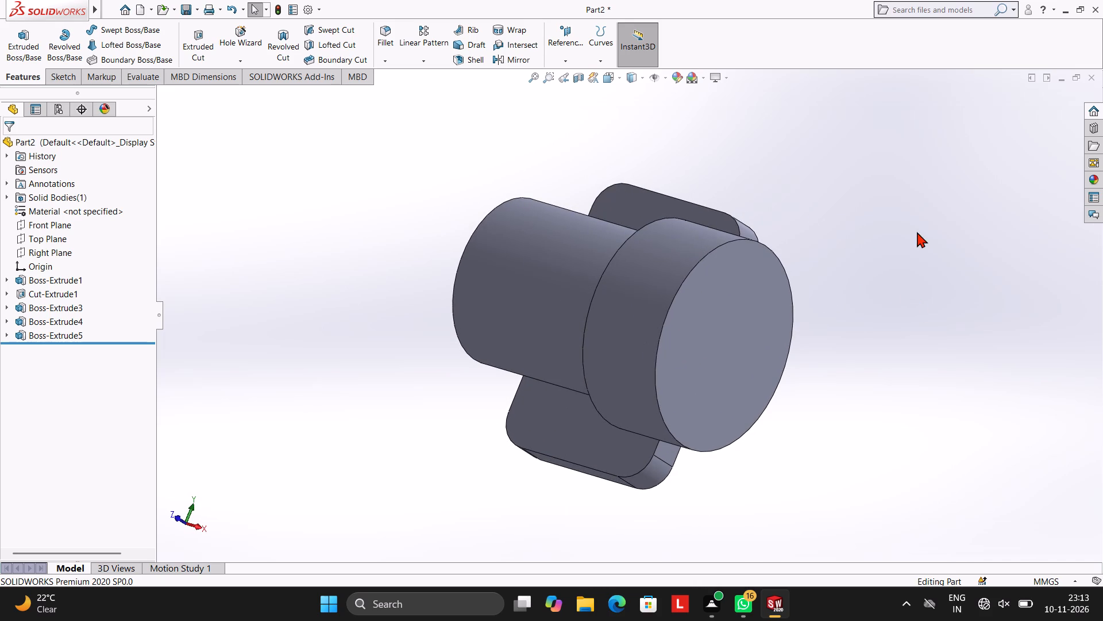
middle_drag(876, 233, 817, 211)
click(637, 293)
click(687, 259)
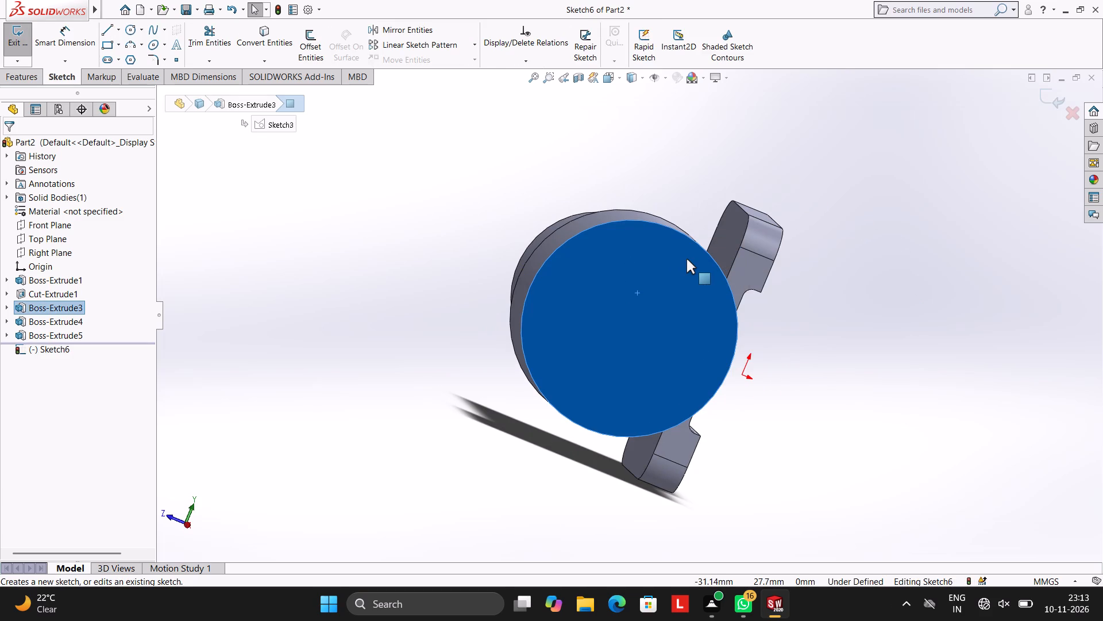
key(ctrl+8)
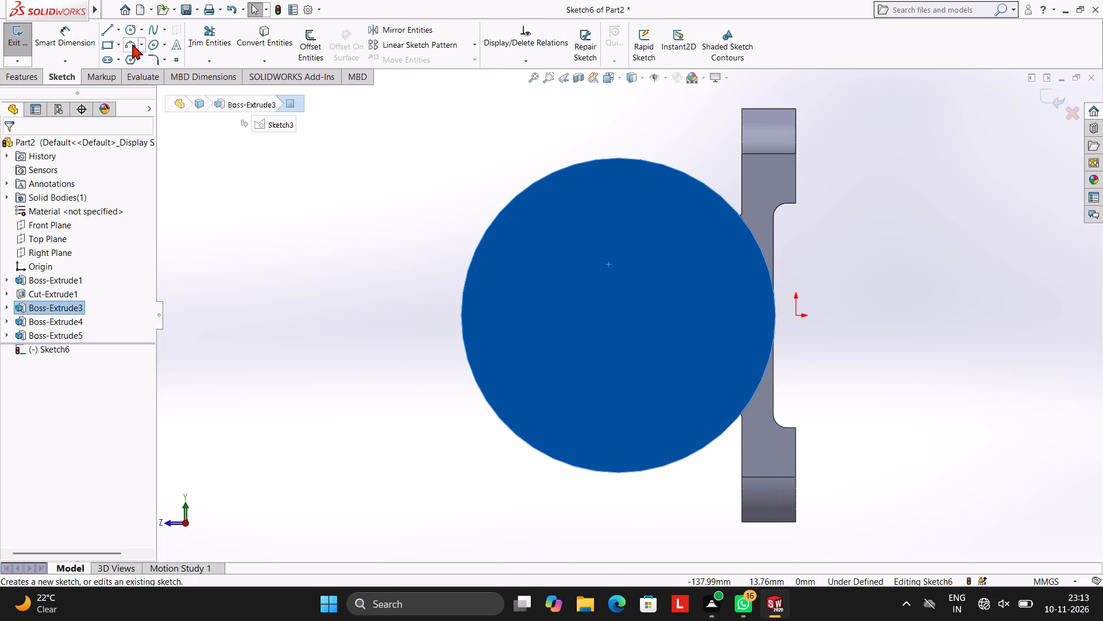
Sketch a circle of radius 26 mm centred on the collar's end face.
click(125, 31)
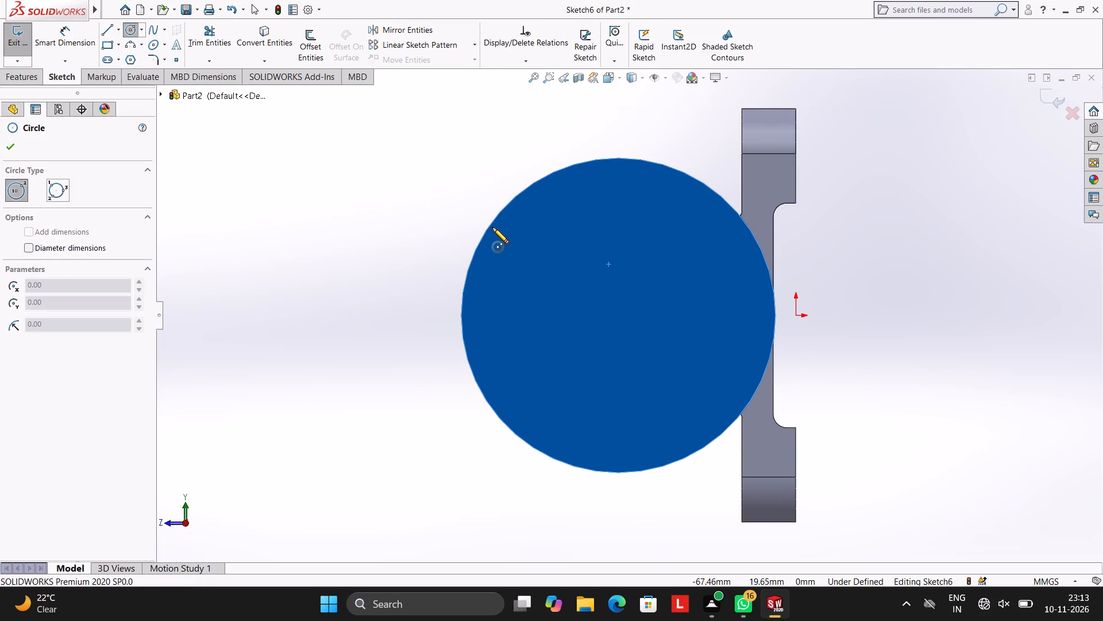
click(618, 315)
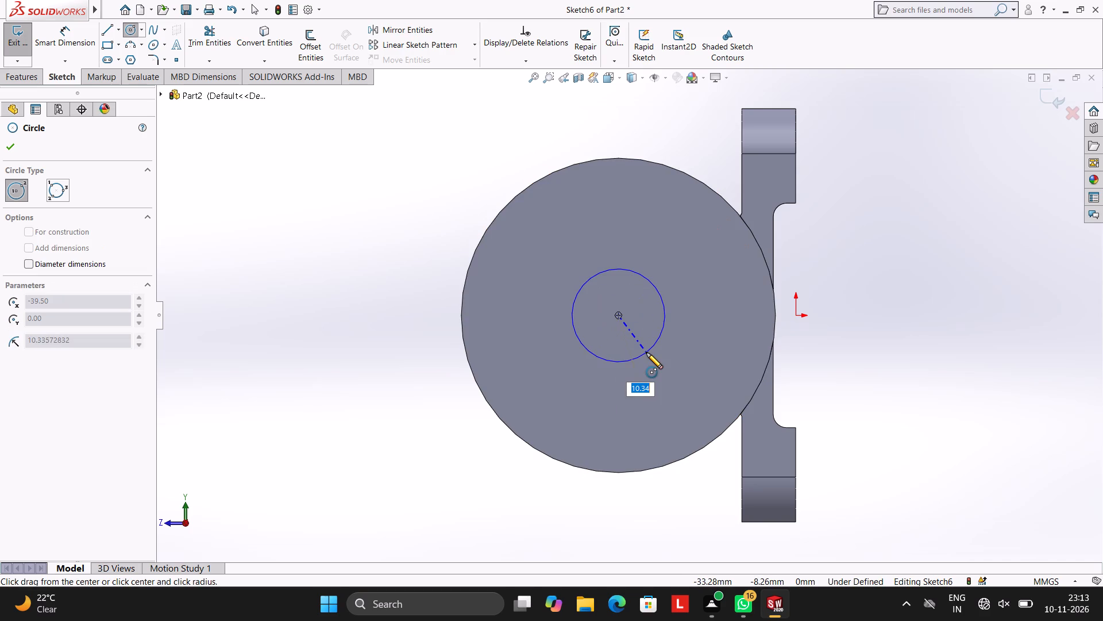
text(26)
key(Return)
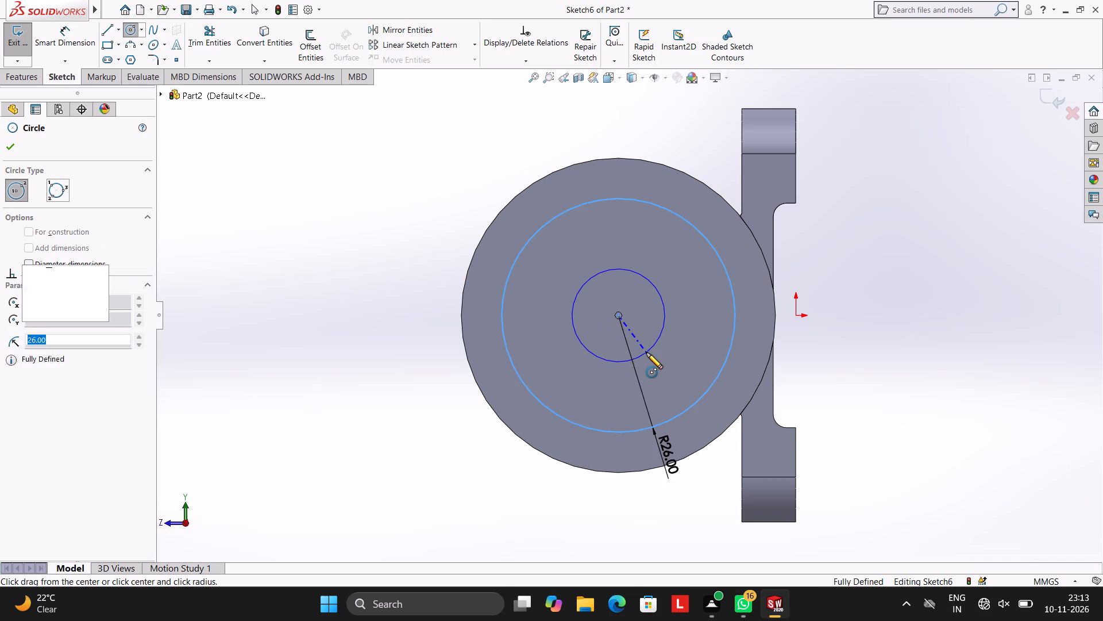
key(Escape)
key(Escape)
key(Escape)
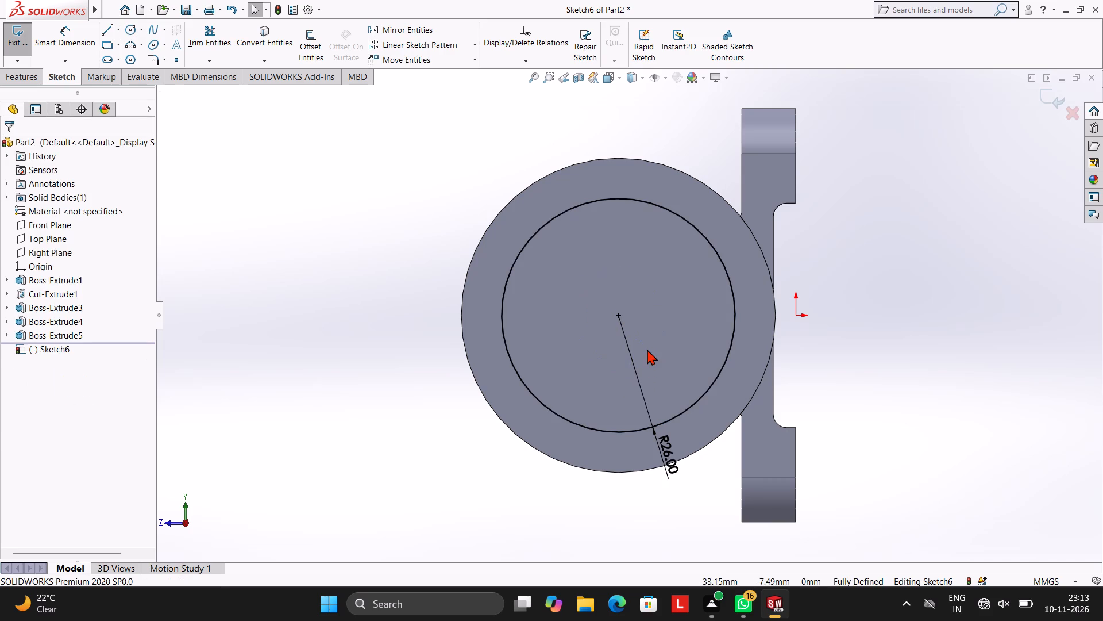
key(Escape)
key(Escape)
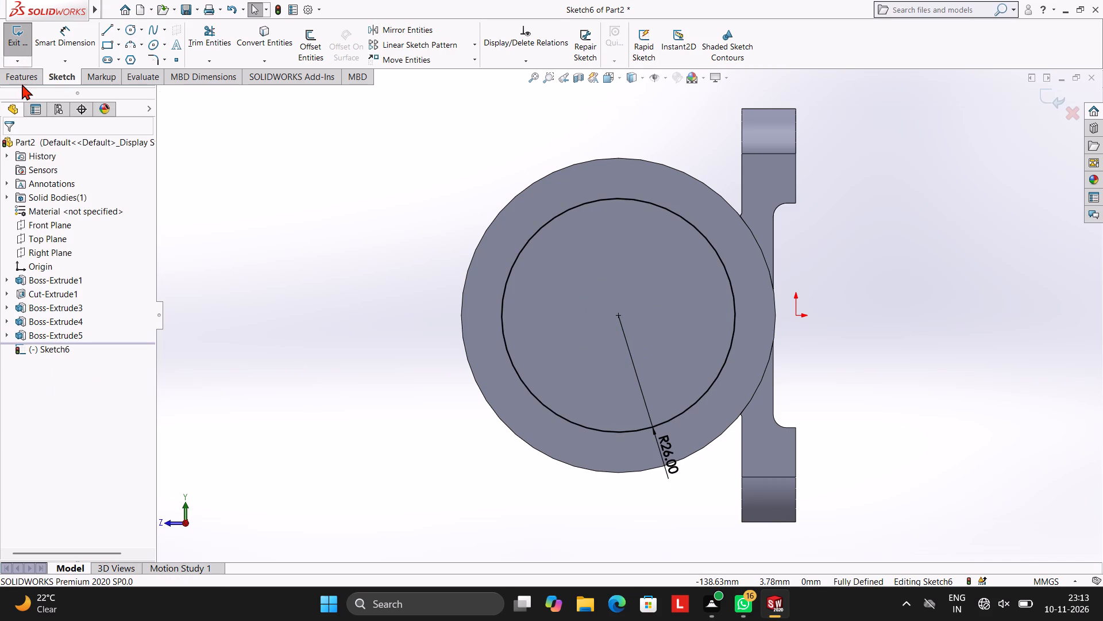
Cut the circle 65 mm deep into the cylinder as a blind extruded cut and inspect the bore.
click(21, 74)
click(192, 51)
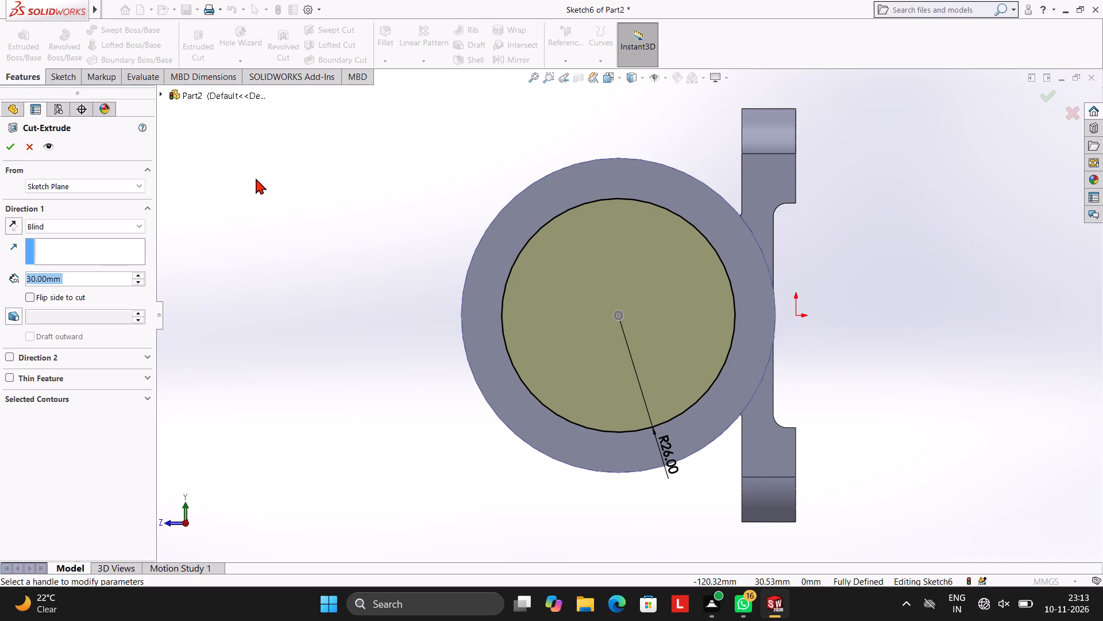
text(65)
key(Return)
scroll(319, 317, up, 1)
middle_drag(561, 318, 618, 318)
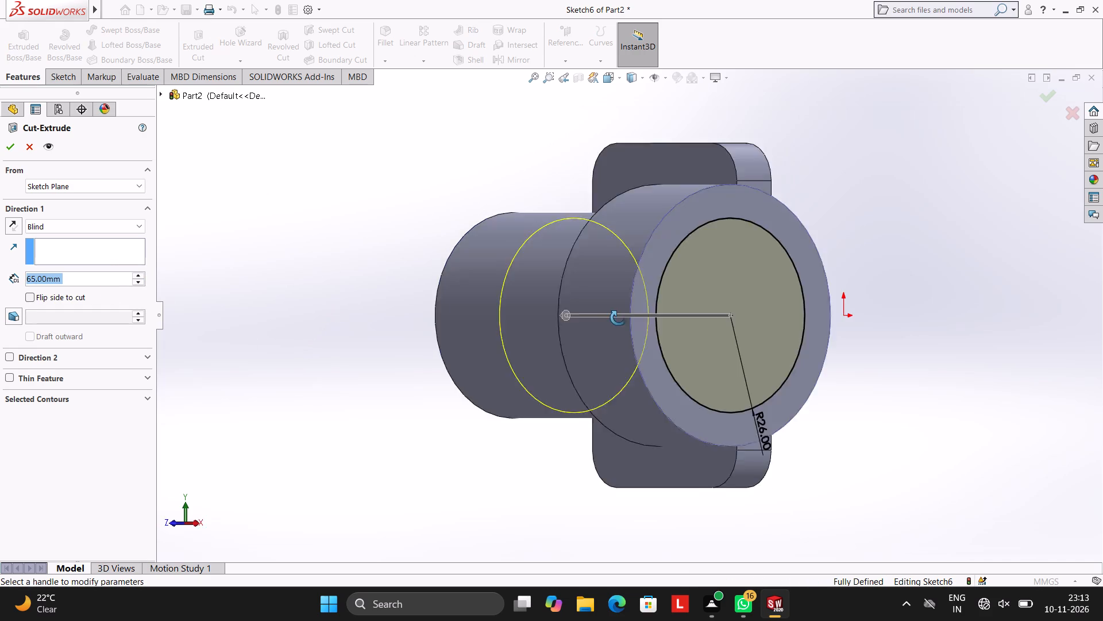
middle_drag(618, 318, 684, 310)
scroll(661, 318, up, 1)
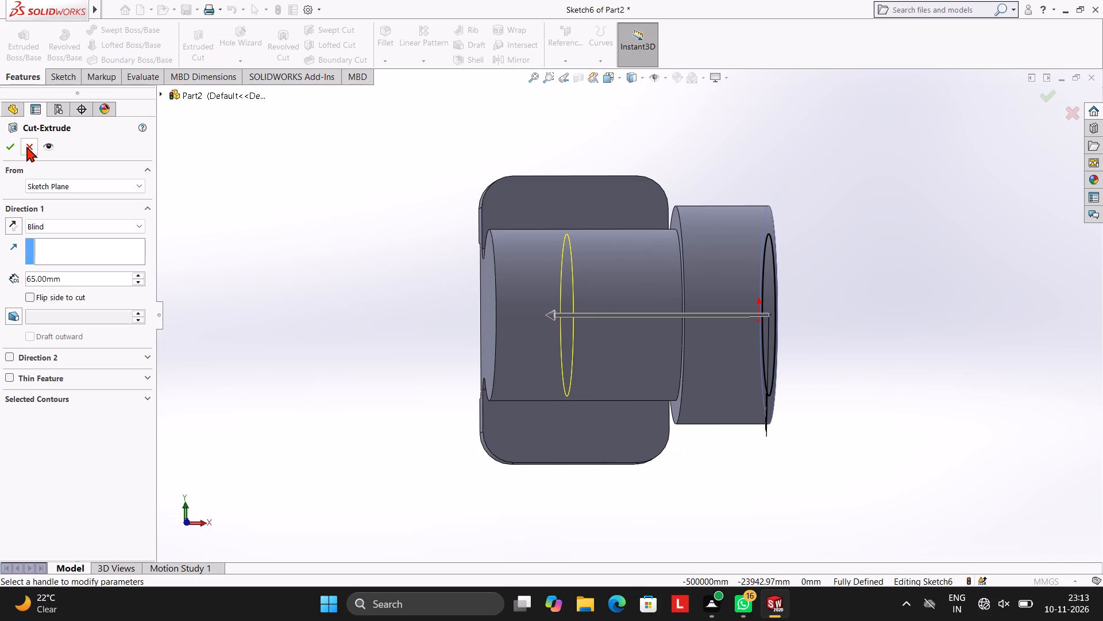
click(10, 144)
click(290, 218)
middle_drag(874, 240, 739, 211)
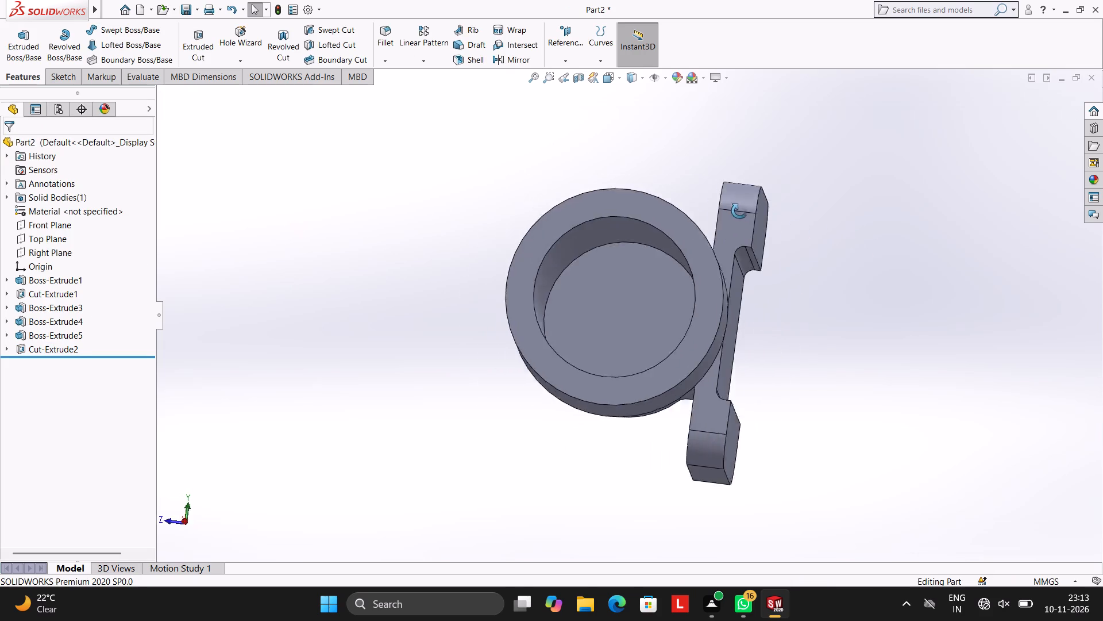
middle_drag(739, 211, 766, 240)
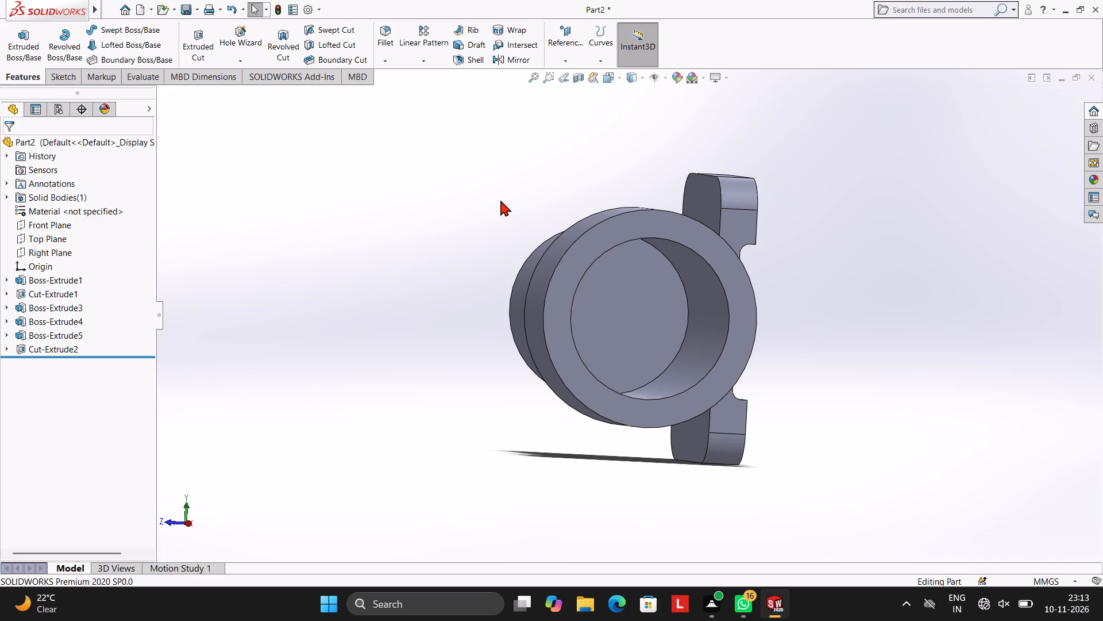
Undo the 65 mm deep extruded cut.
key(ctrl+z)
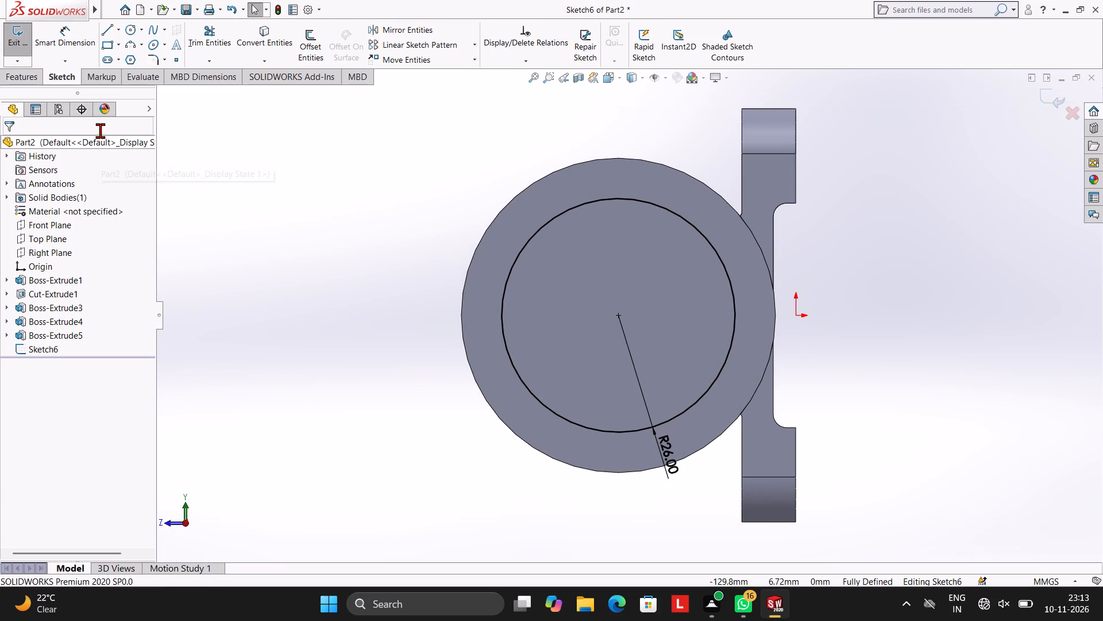
Cut the 26 mm radius circle 80 mm deep into the collar and cylinder as a blind extruded cut.
click(26, 76)
click(198, 39)
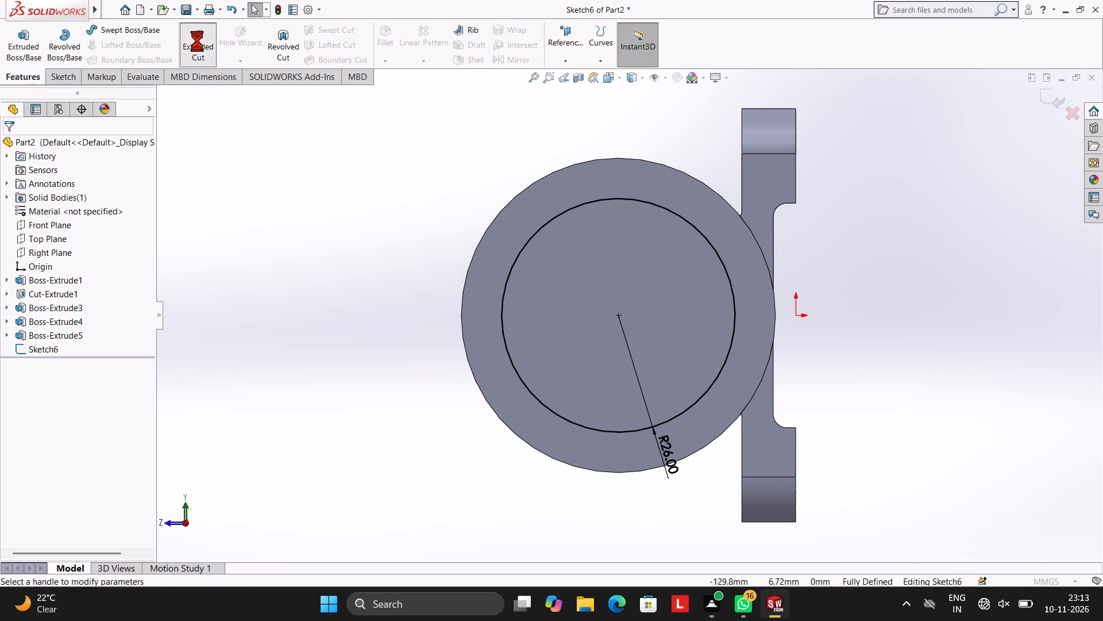
text(80)
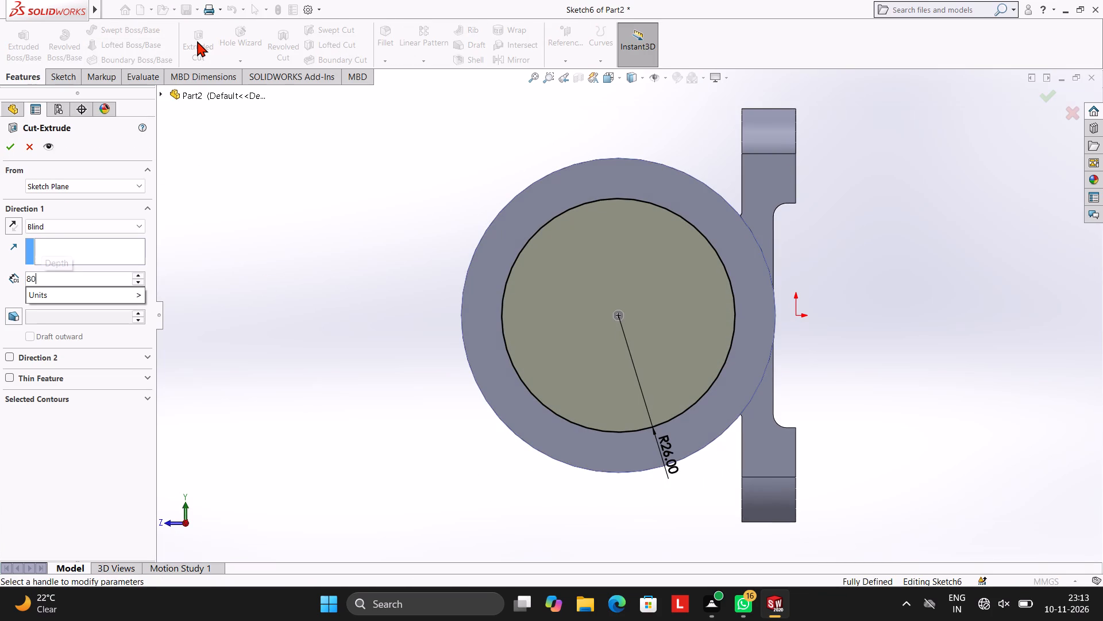
key(Return)
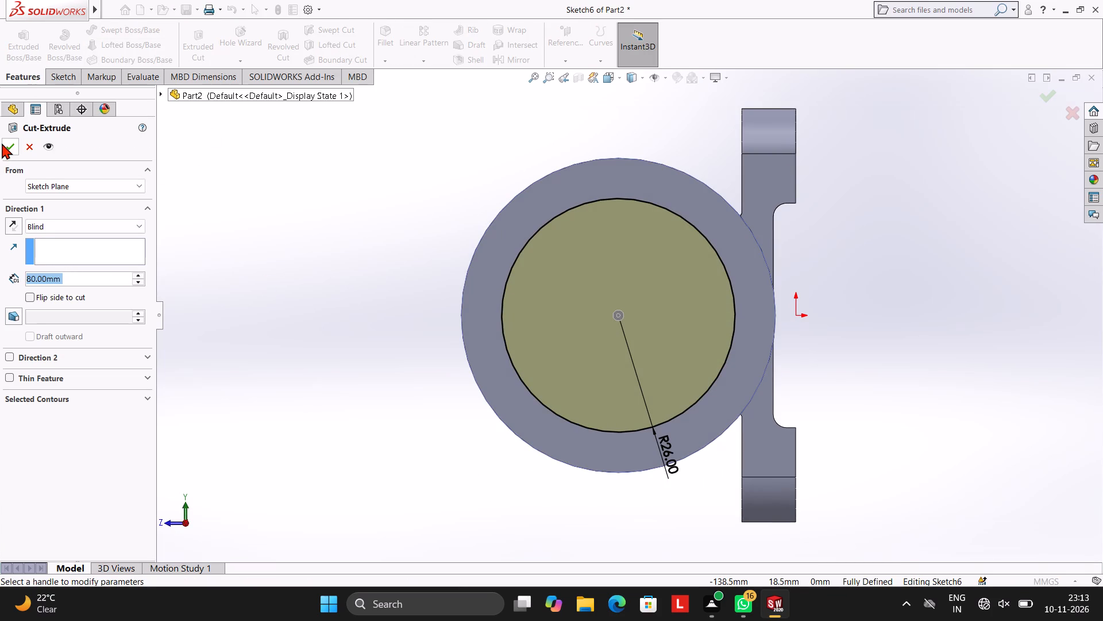
click(6, 141)
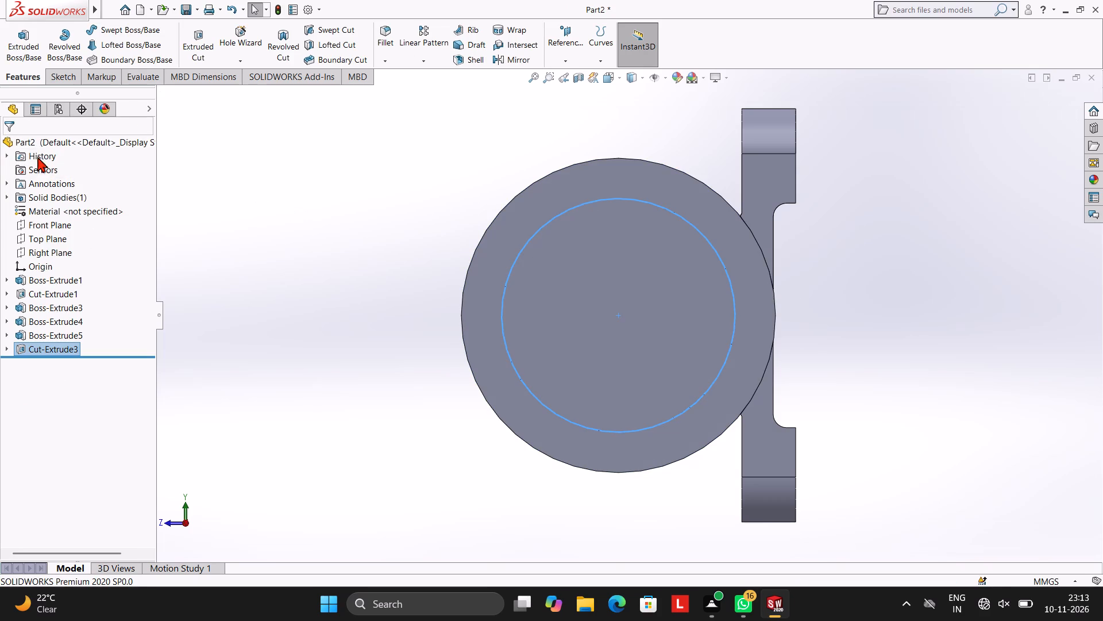
click(29, 77)
middle_drag(290, 164, 321, 172)
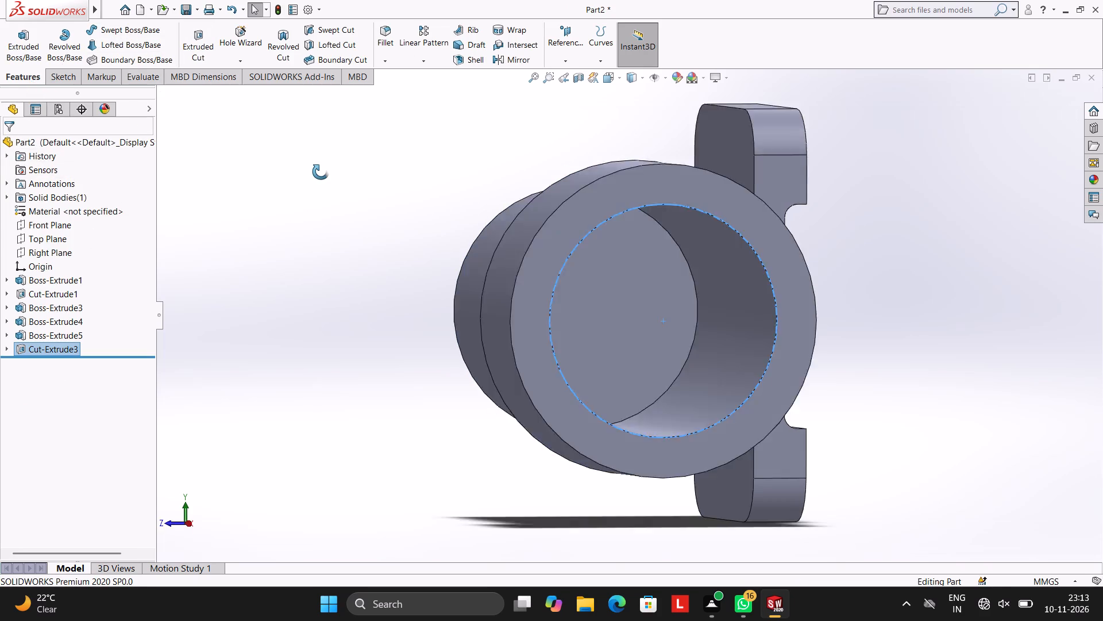
middle_drag(321, 172, 349, 172)
key(Escape)
scroll(885, 278, up, 2)
middle_drag(901, 260, 857, 232)
scroll(842, 223, up, 1)
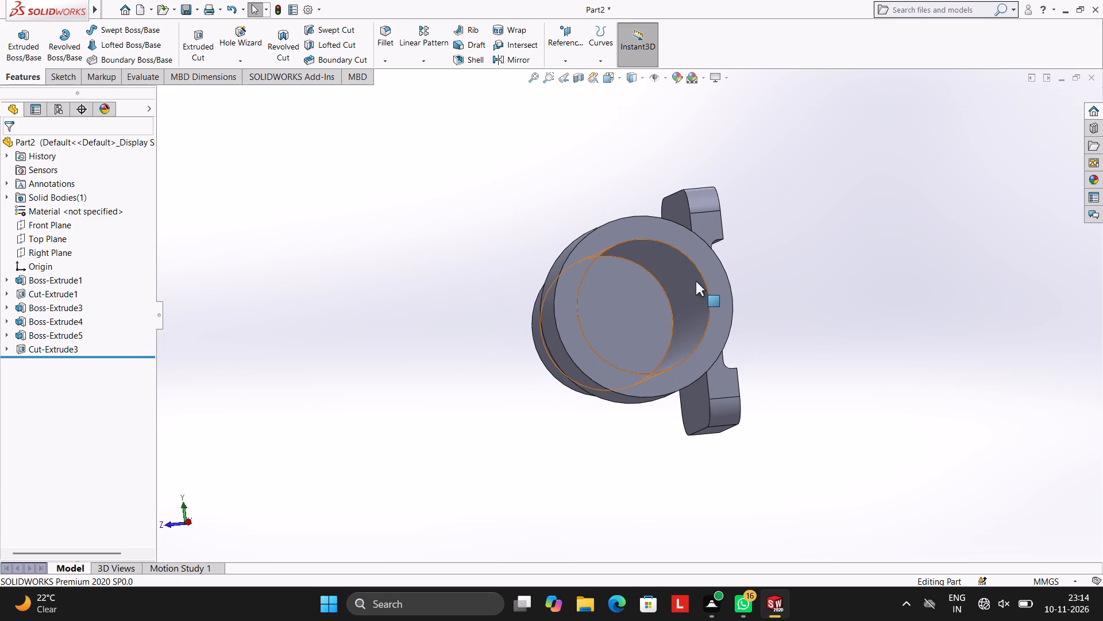
Start a sketch on the flat end face shared by the web and cylinder, opposite the collar, viewed normal to it.
middle_drag(849, 274, 875, 286)
scroll(795, 261, up, 3)
middle_drag(847, 273, 896, 256)
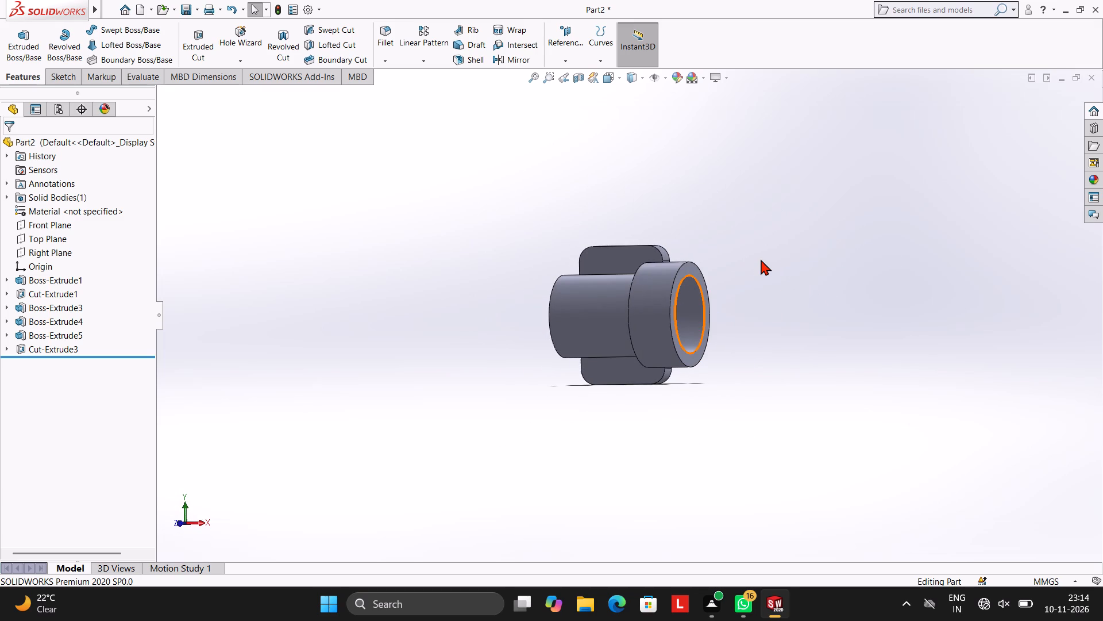
middle_drag(804, 263, 932, 267)
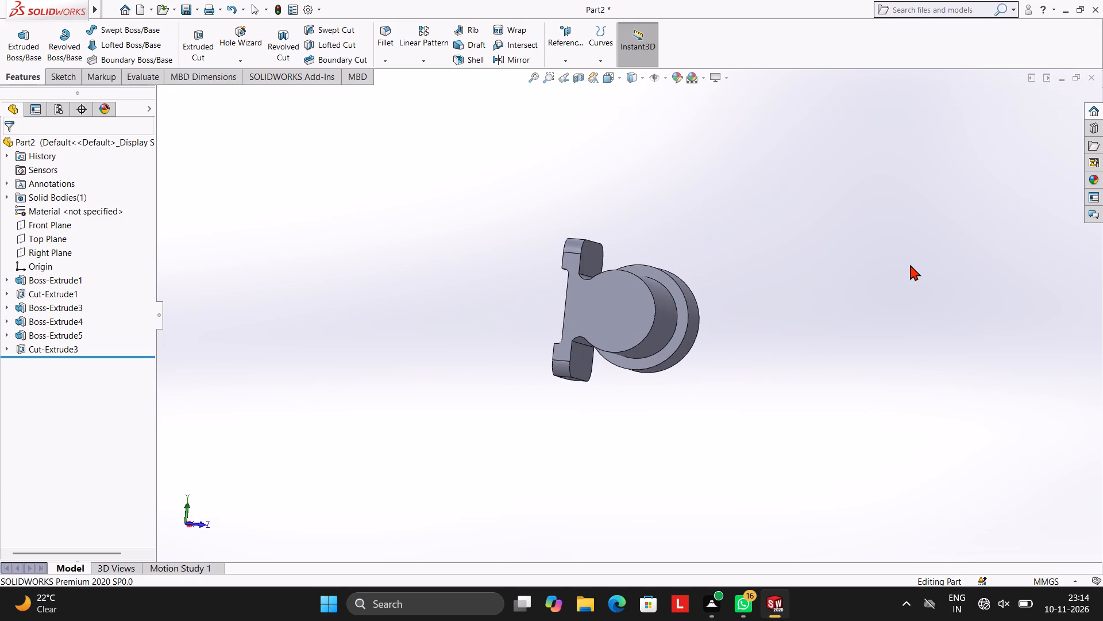
scroll(700, 316, down, 3)
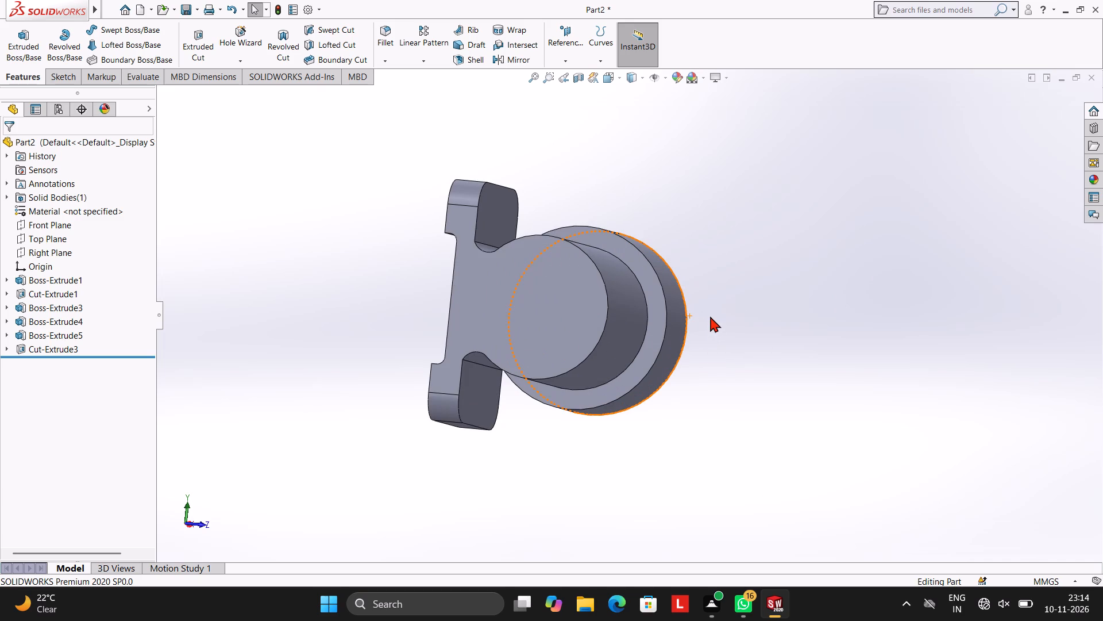
middle_drag(765, 244, 748, 245)
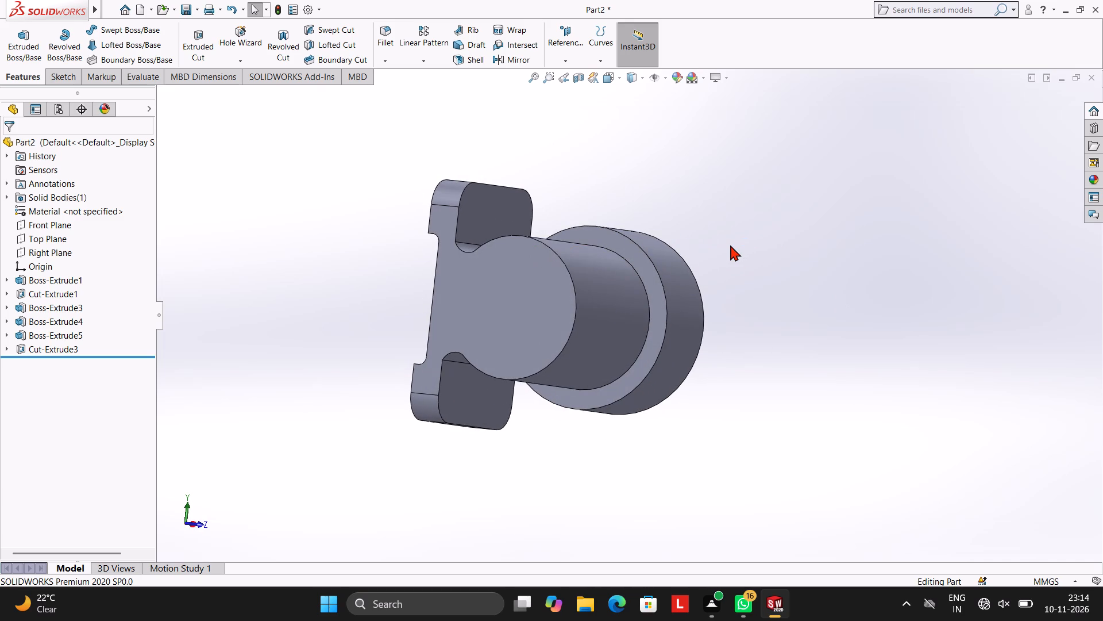
middle_drag(739, 240, 698, 243)
middle_drag(700, 233, 742, 235)
click(522, 300)
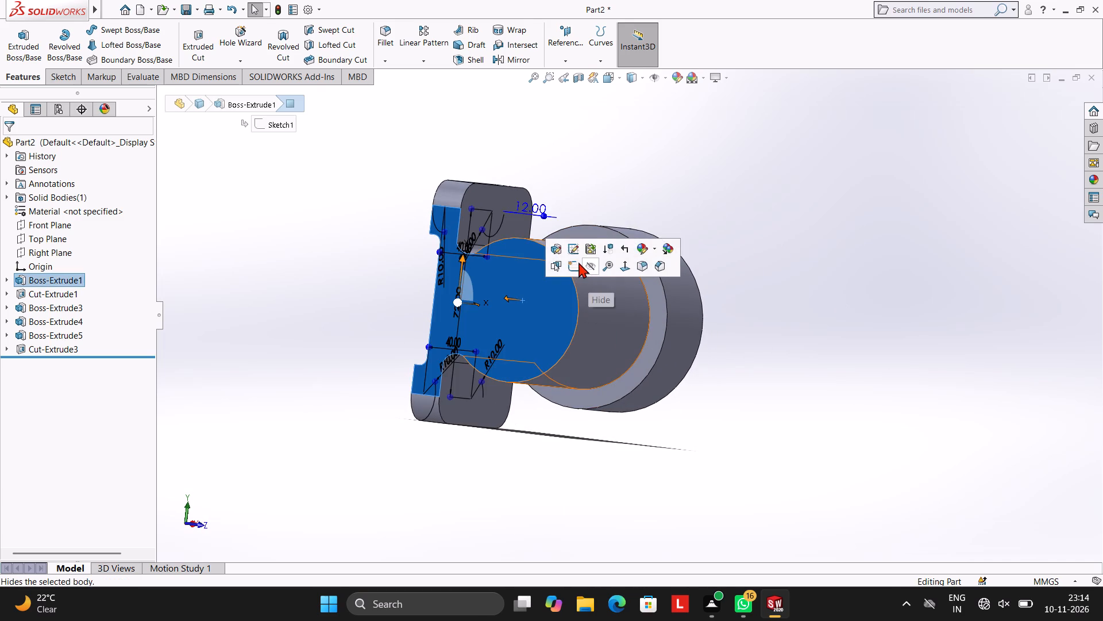
click(576, 263)
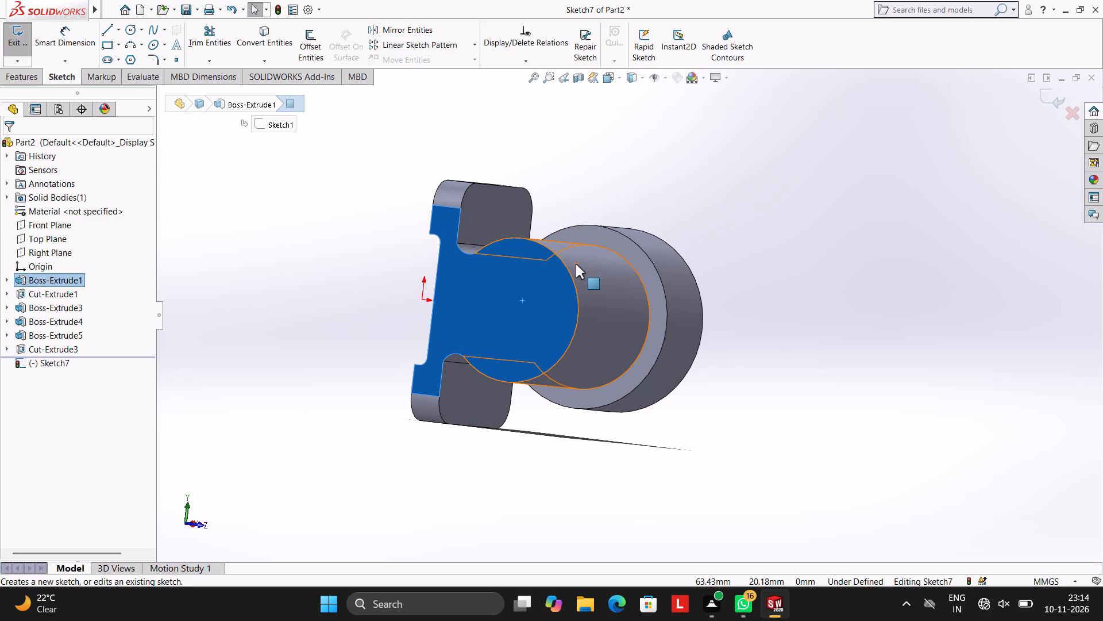
key(ctrl+8)
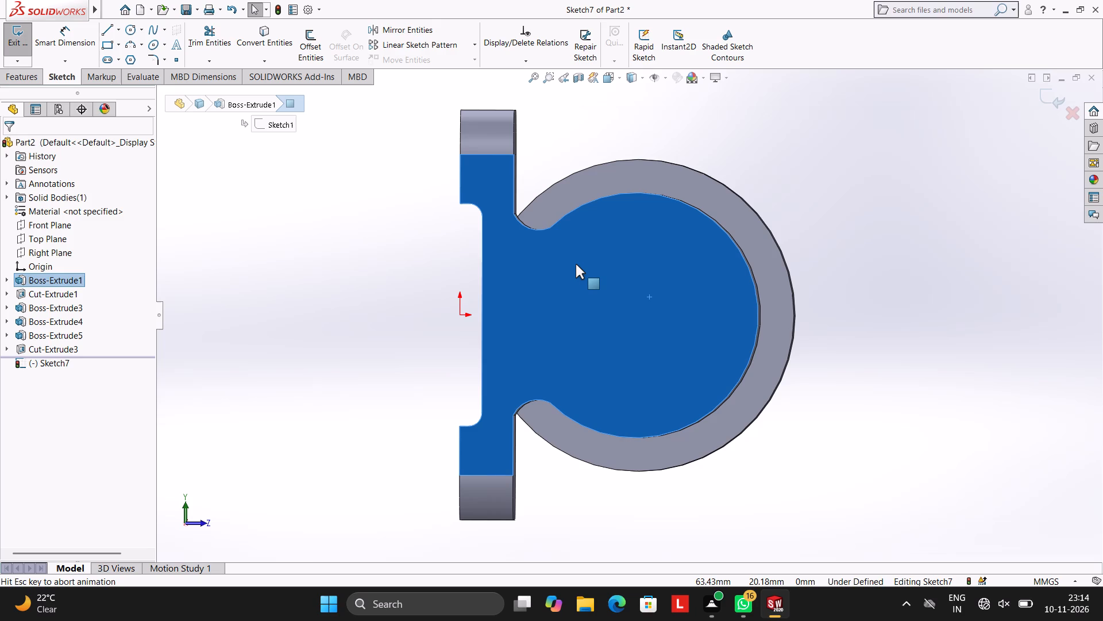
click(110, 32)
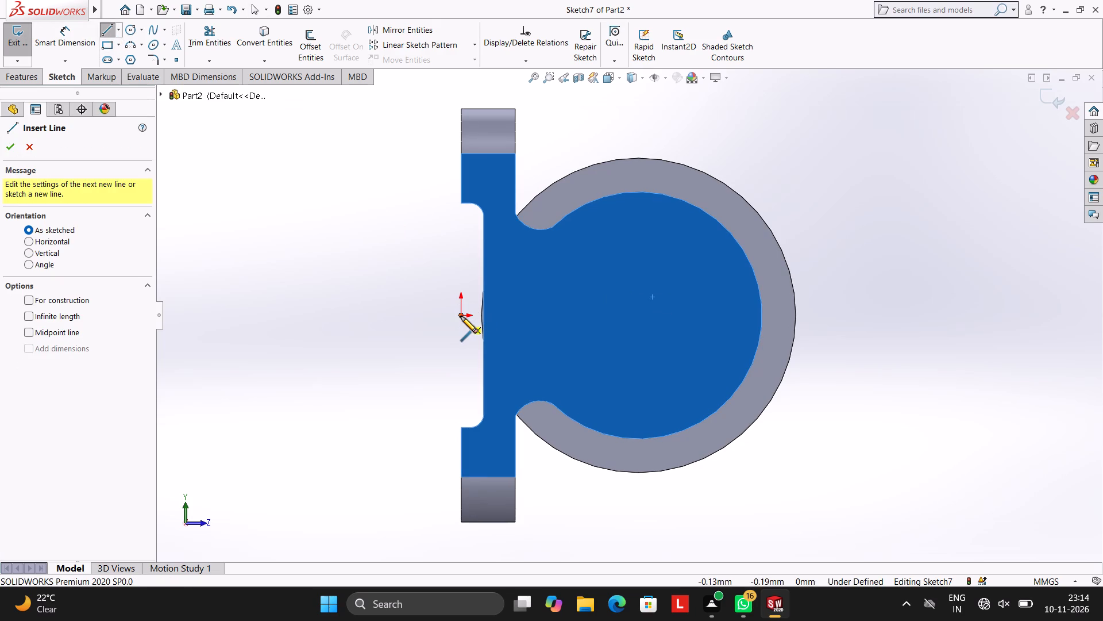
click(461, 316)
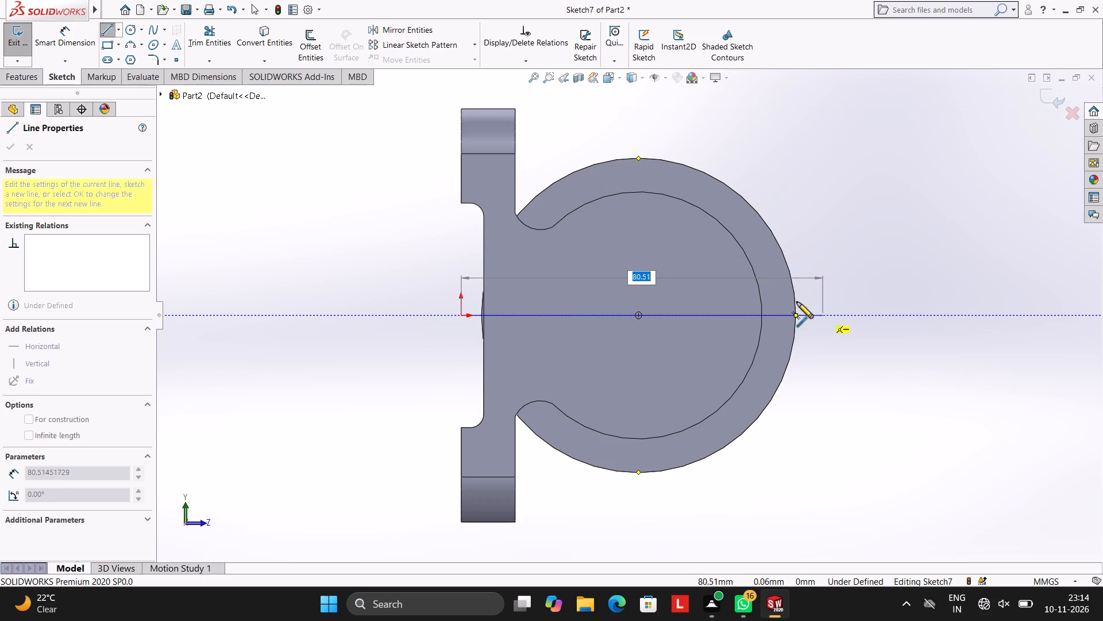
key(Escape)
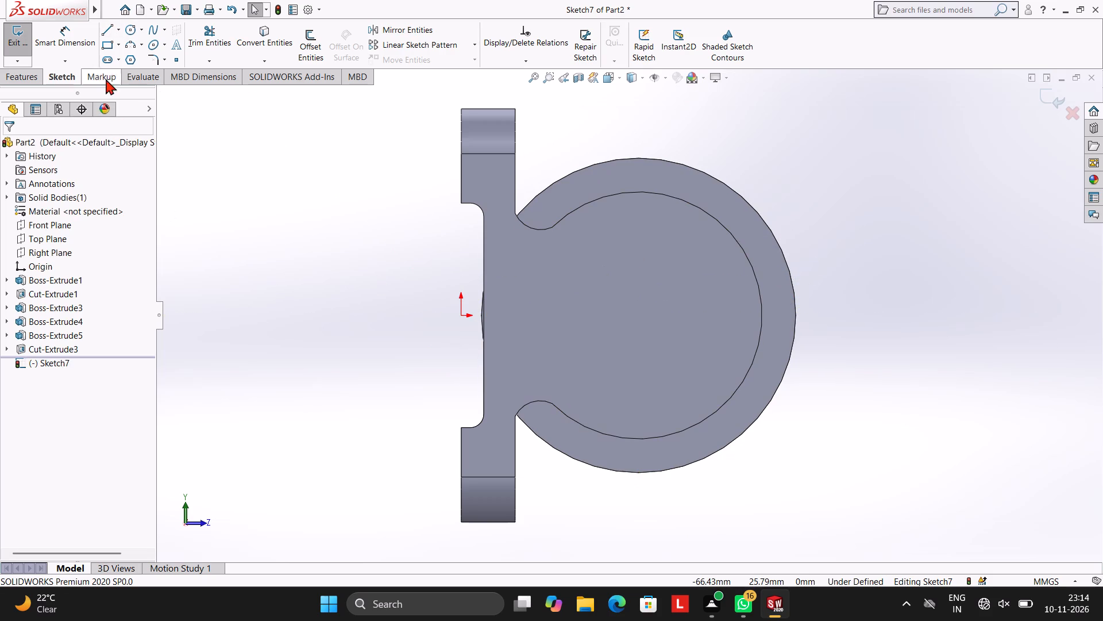
Sketch a 5 mm horizontal line pointing outward from the collar's outer quadrant point, on the side away from the plate.
click(108, 30)
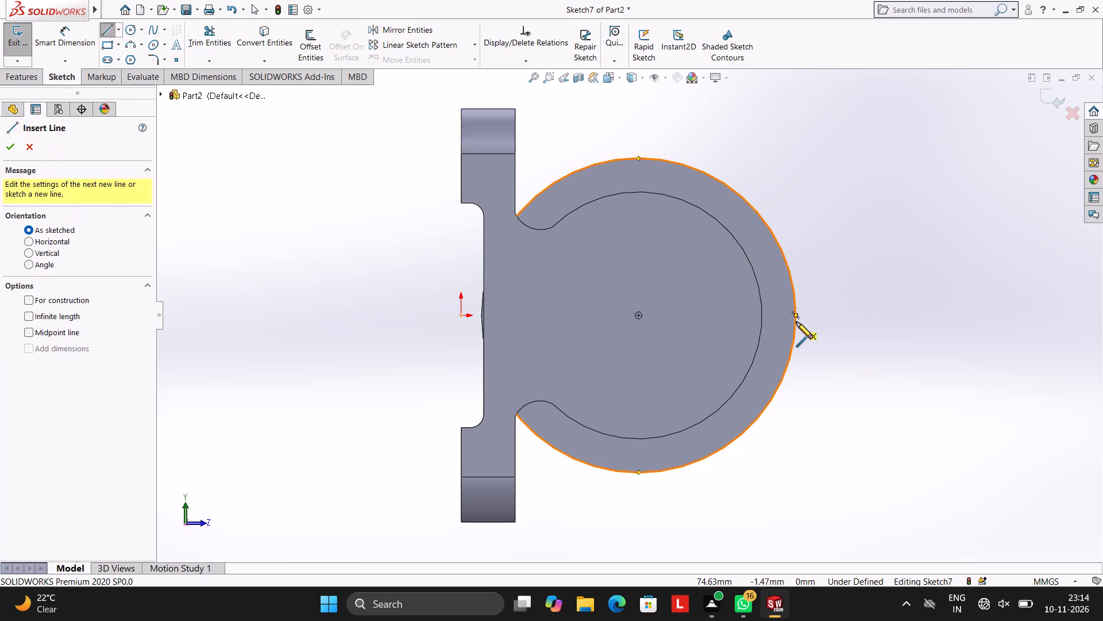
click(796, 316)
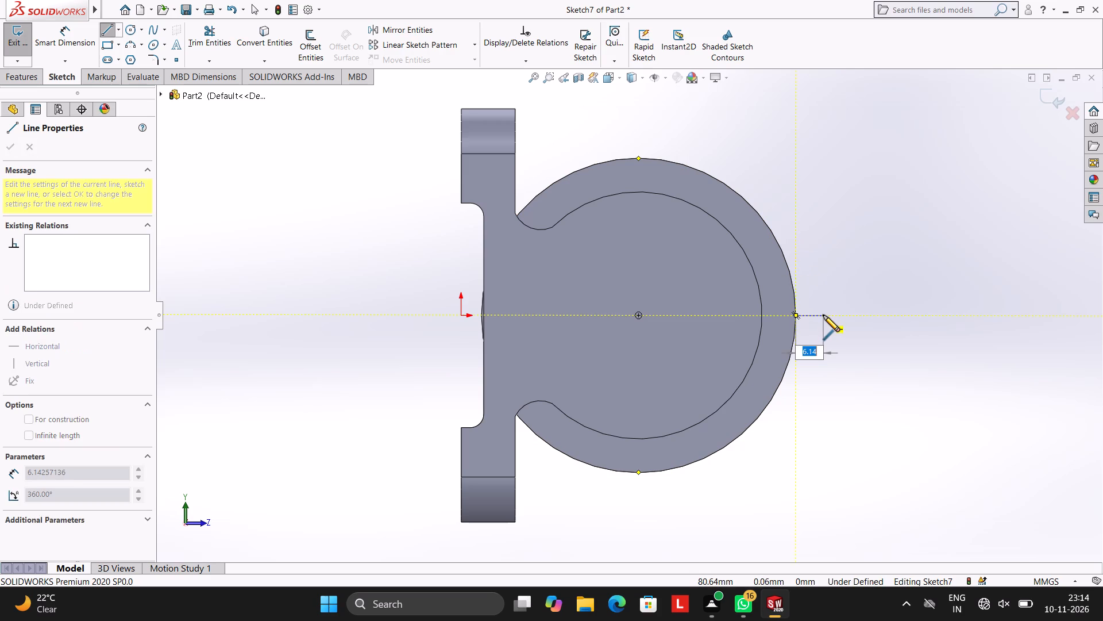
key(5)
key(Return)
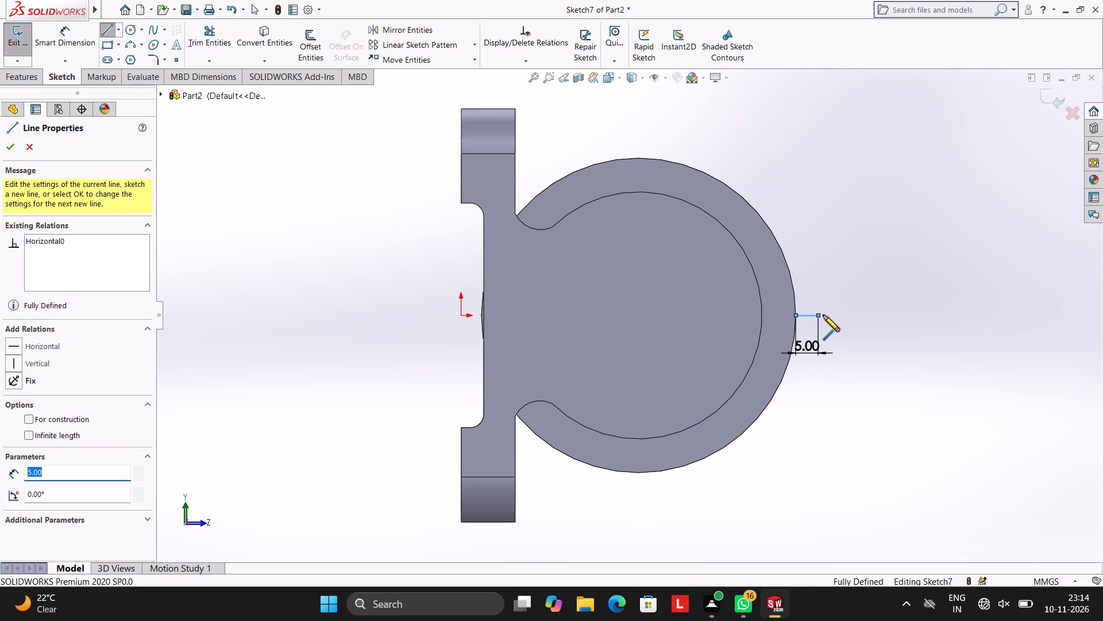
middle_drag(858, 210, 877, 214)
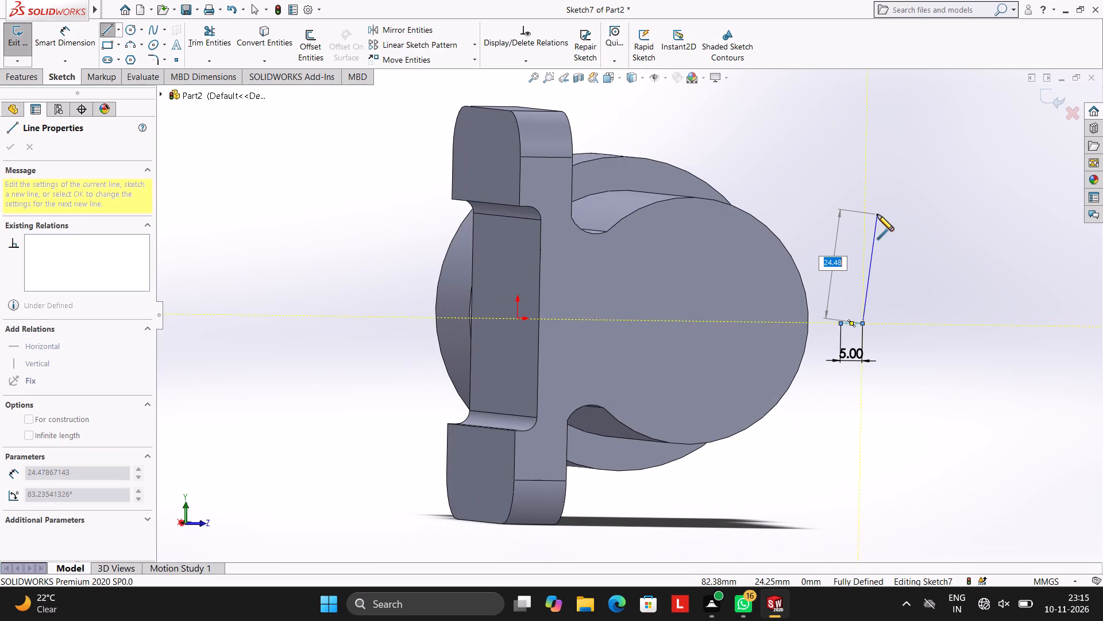
key(ctrl+8)
key(ctrl+8)
key(grave)
key(Escape)
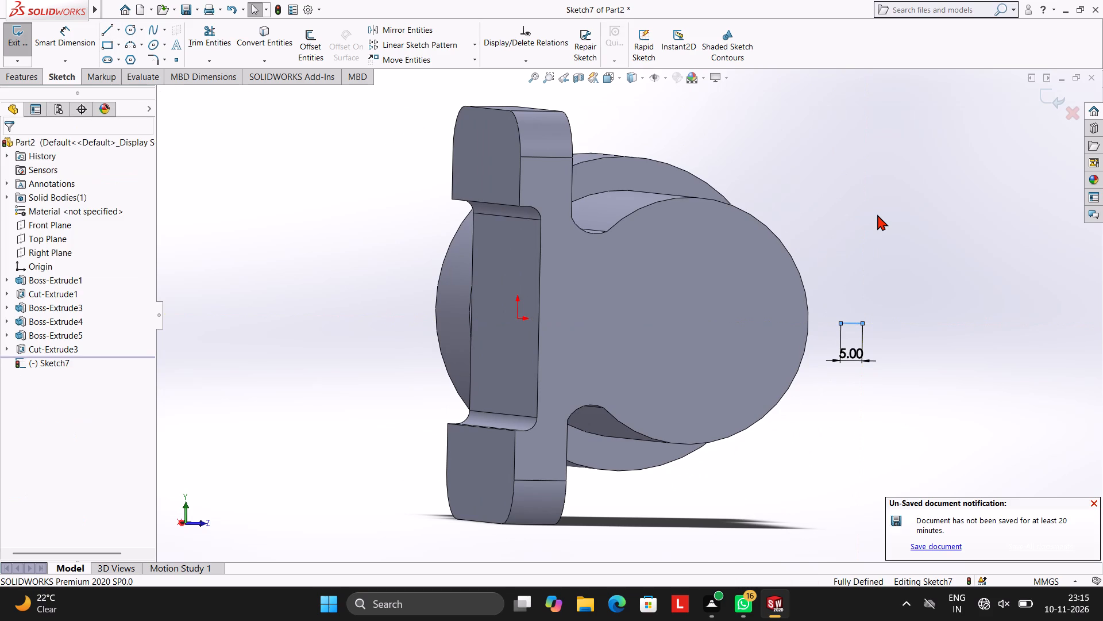
key(ctrl+8)
key(Escape)
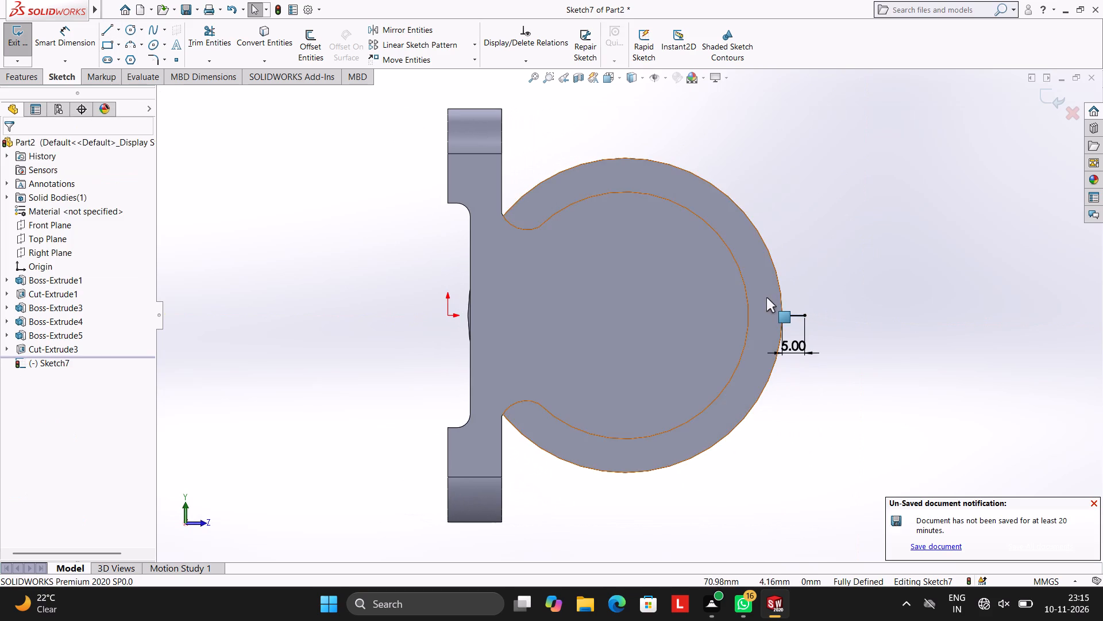
Sketch a closed rectangle 20 mm tall and about 15.6 mm wide, centred vertically on the 5 mm line's outer end and reaching into the cylinder.
scroll(843, 307, down, 3)
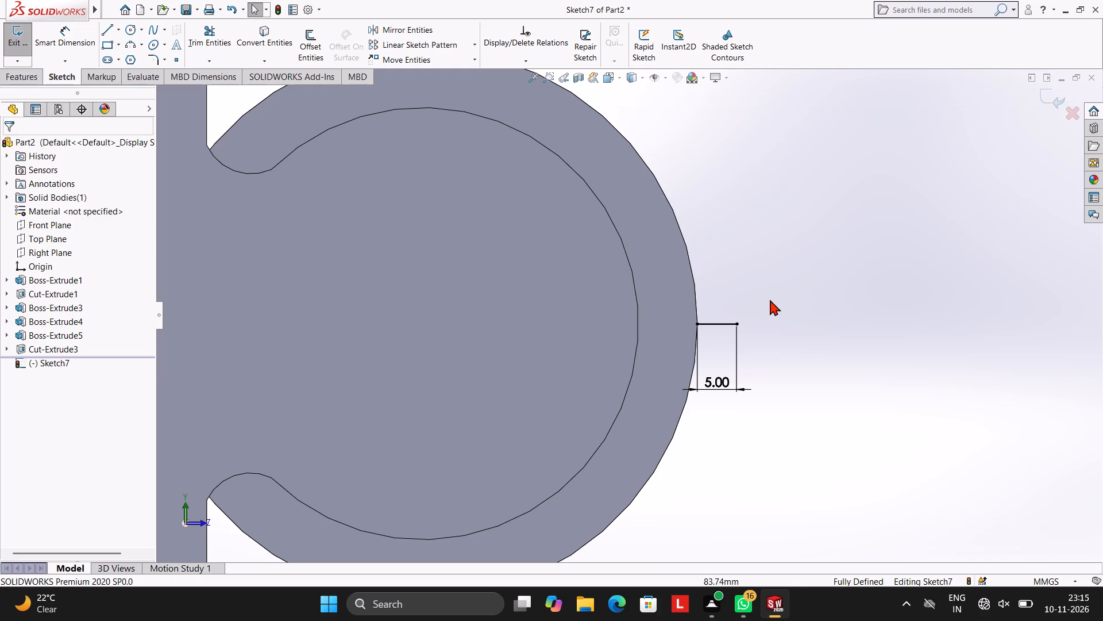
click(103, 26)
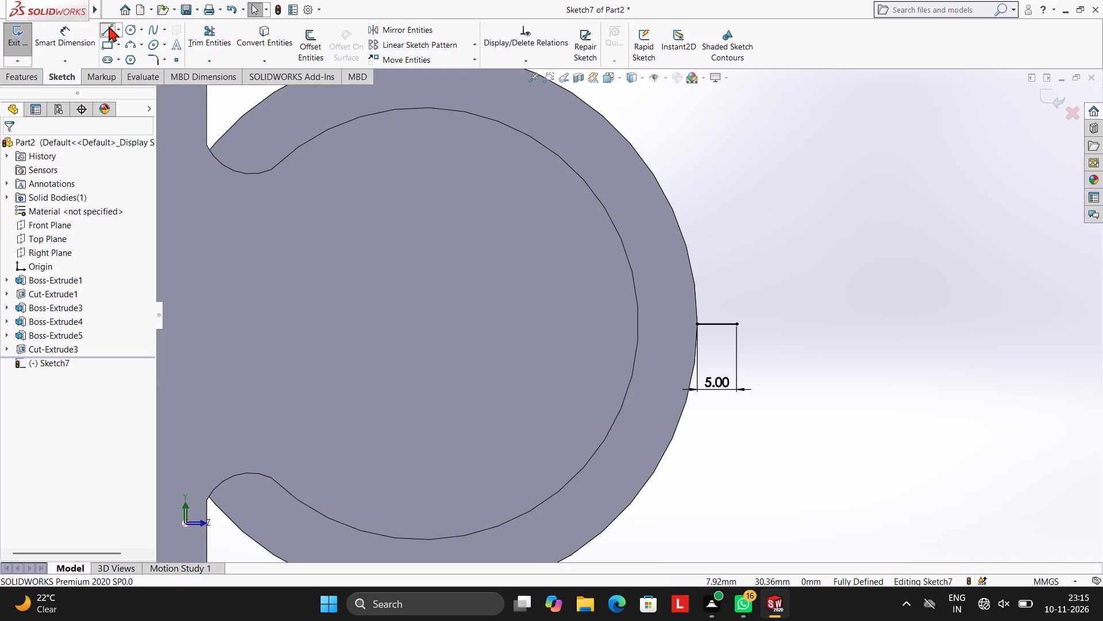
click(735, 322)
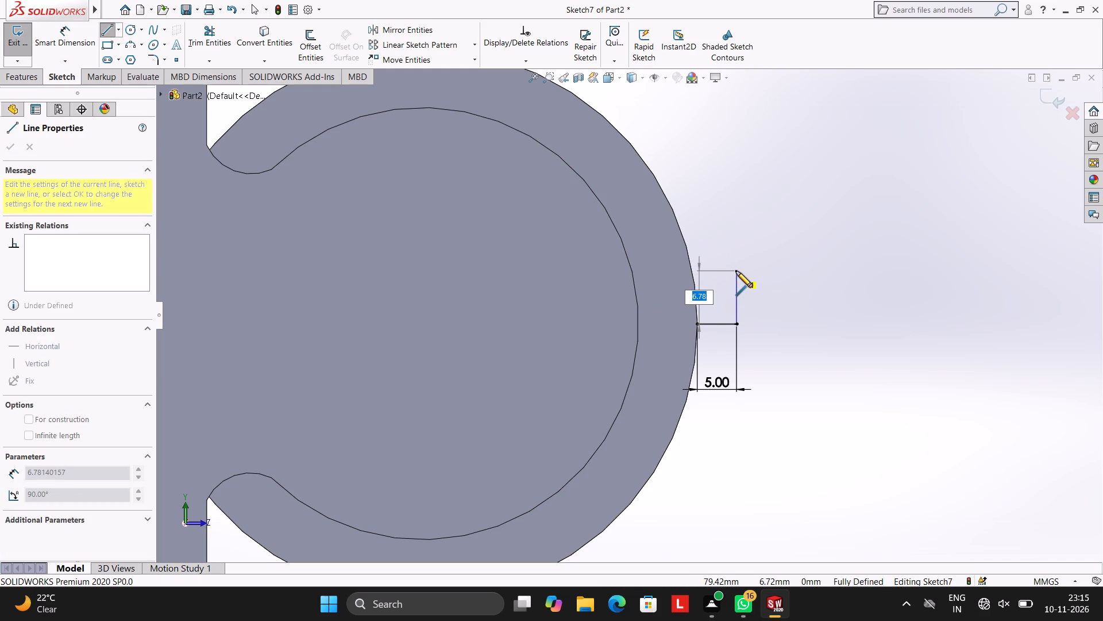
text(10)
key(Return)
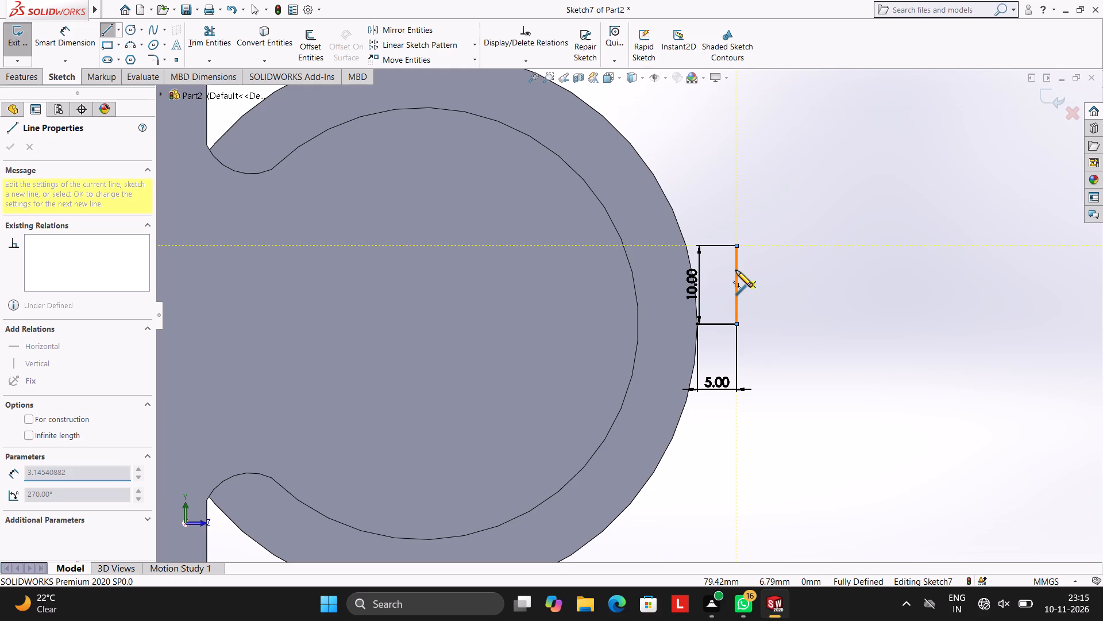
click(614, 245)
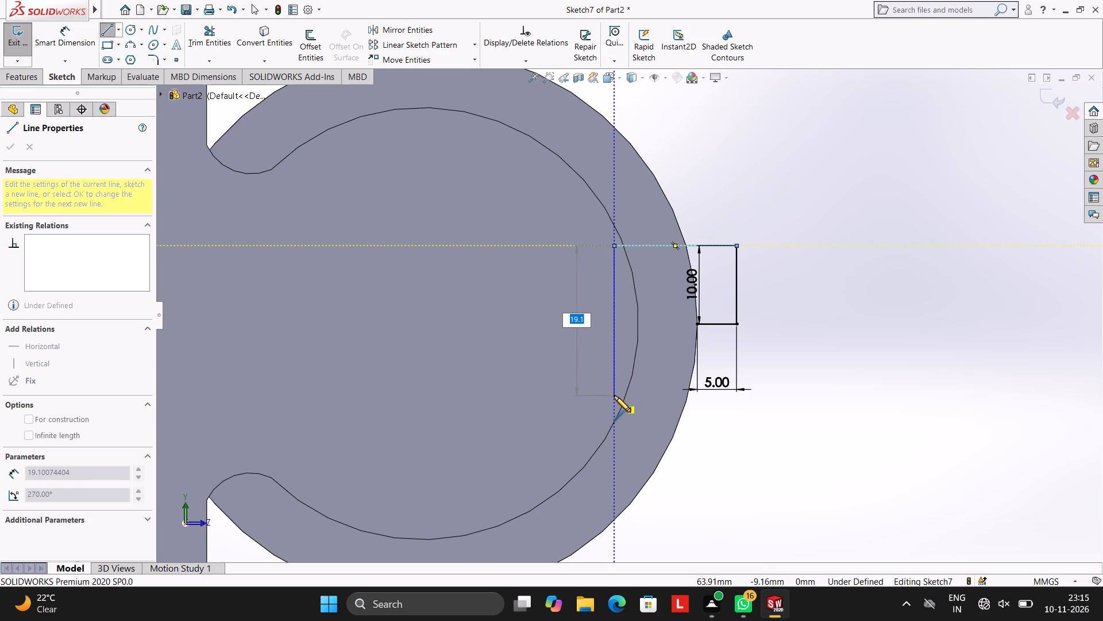
text(20)
key(Return)
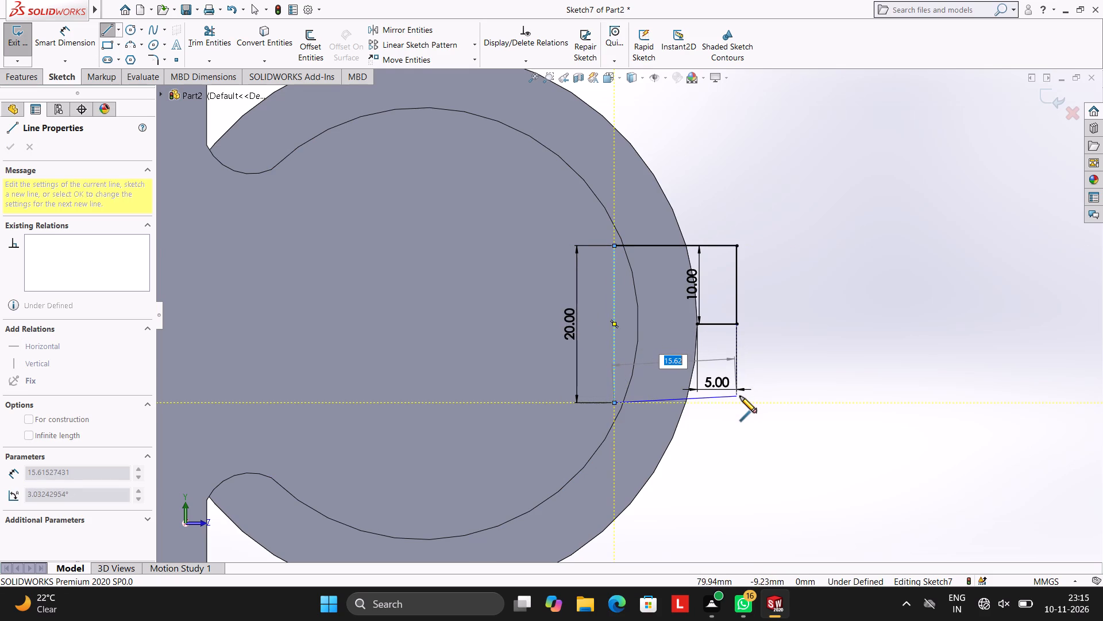
drag(734, 403, 739, 401)
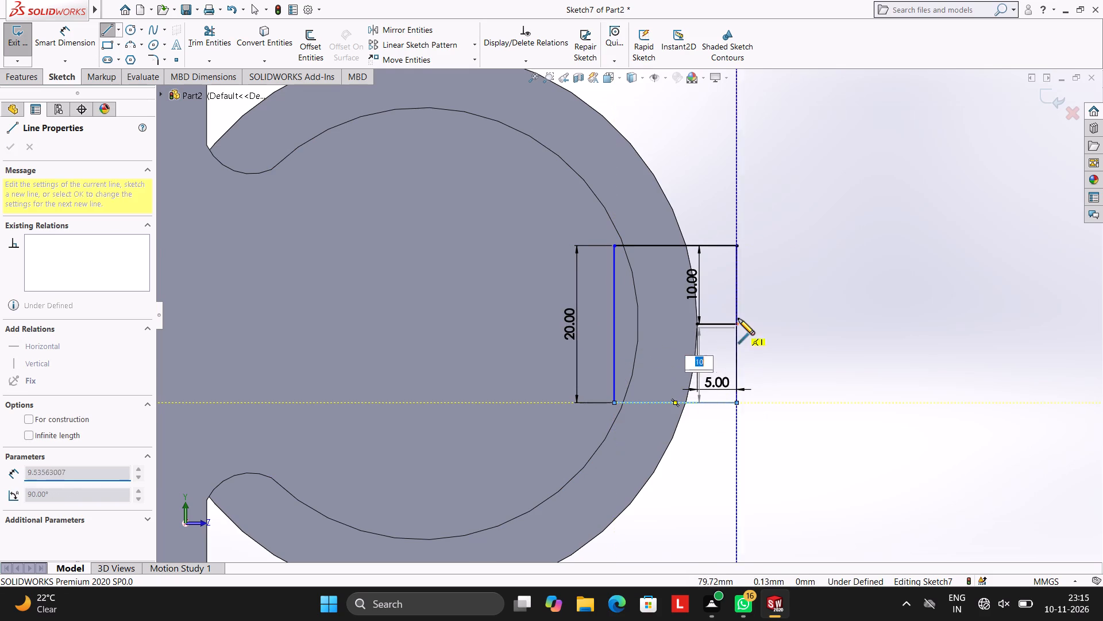
click(737, 324)
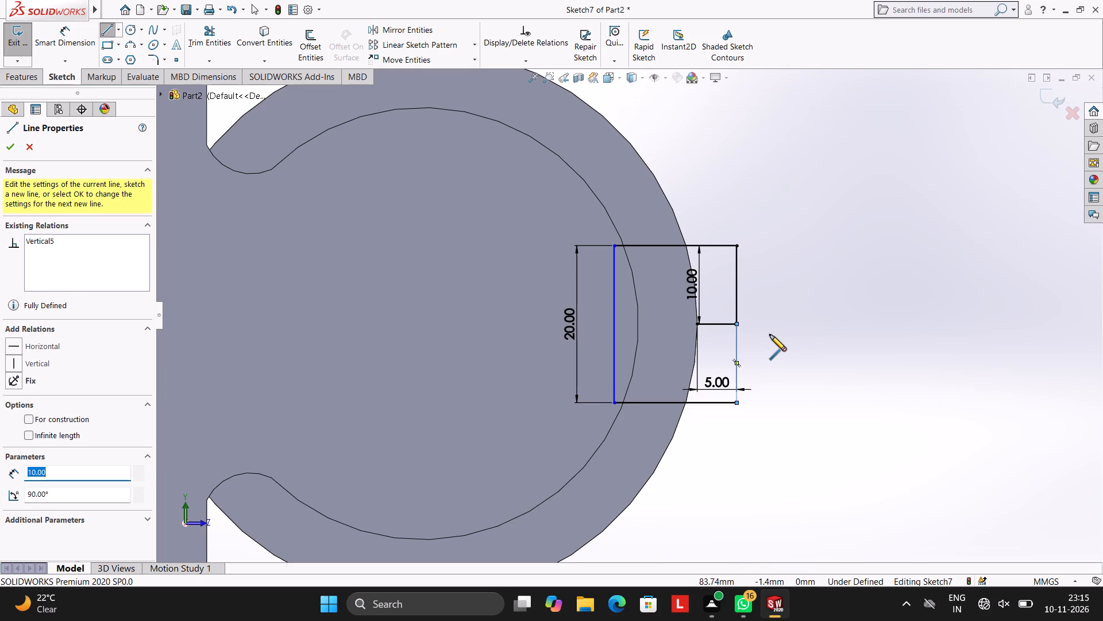
key(Escape)
key(Escape)
key(Escape)
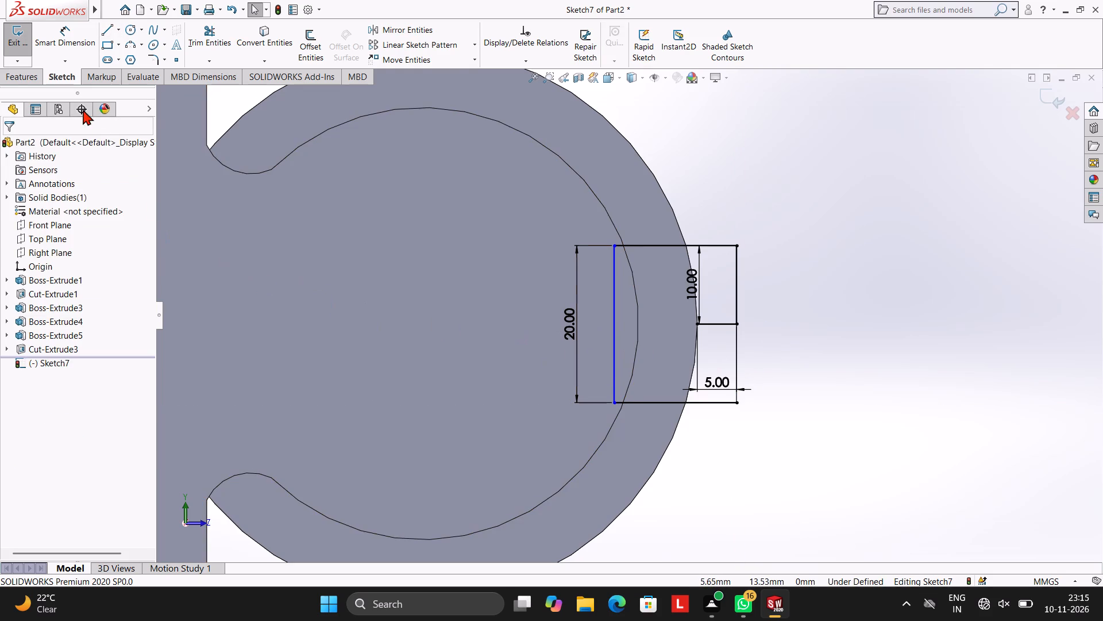
Start a blind boss extrusion of both regions of the 20 mm tall rectangle, reversed to run along the cylinder toward the collar.
click(27, 73)
click(28, 54)
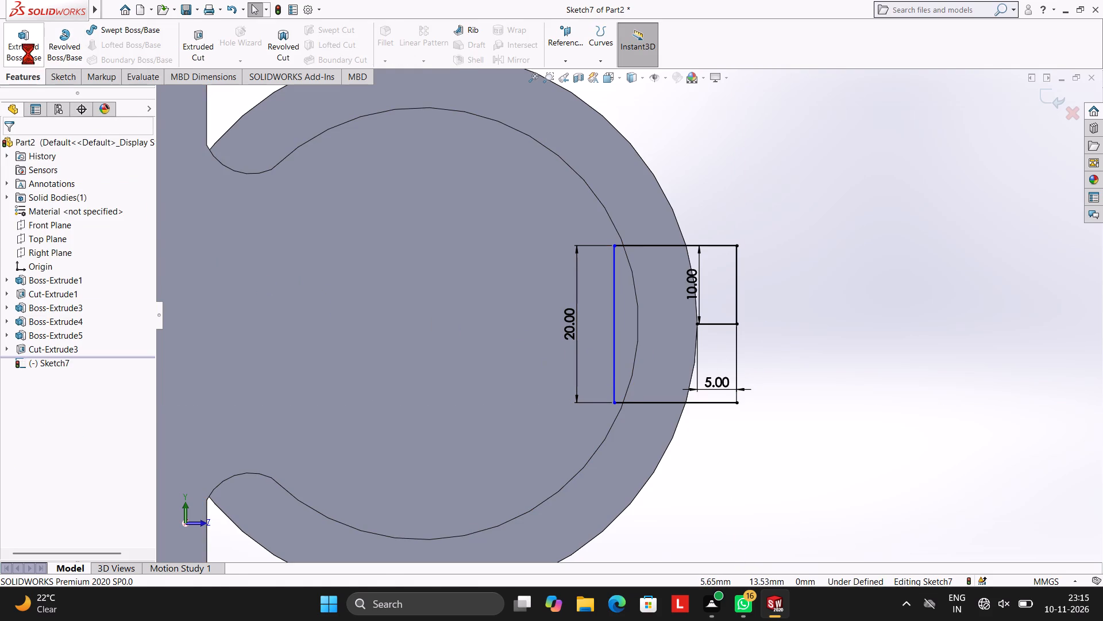
click(699, 287)
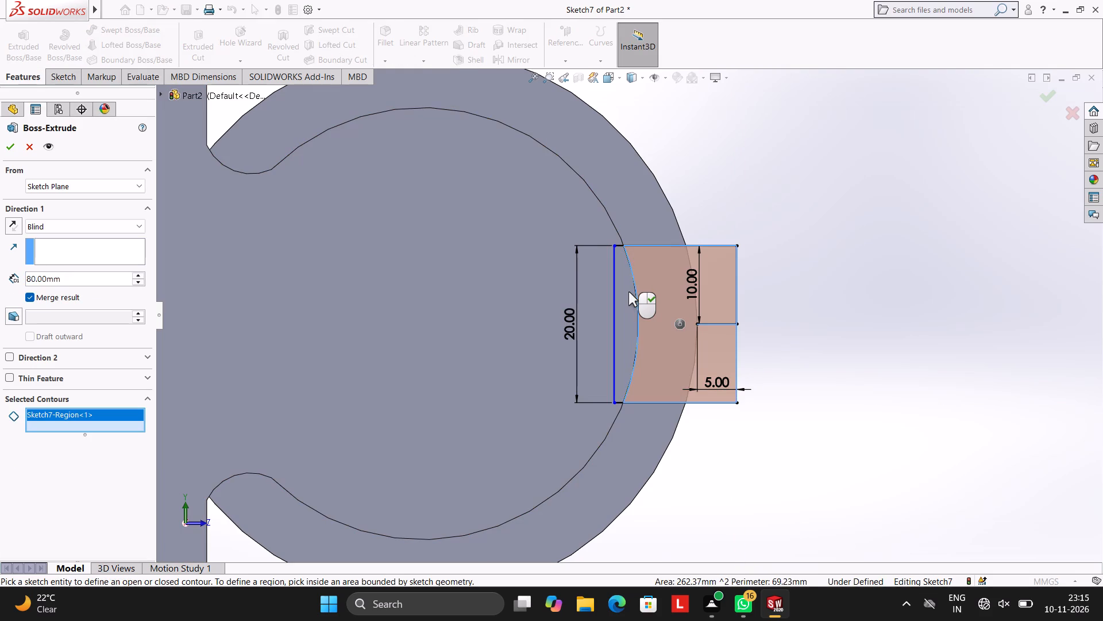
click(628, 292)
middle_drag(836, 274, 773, 229)
scroll(775, 266, up, 2)
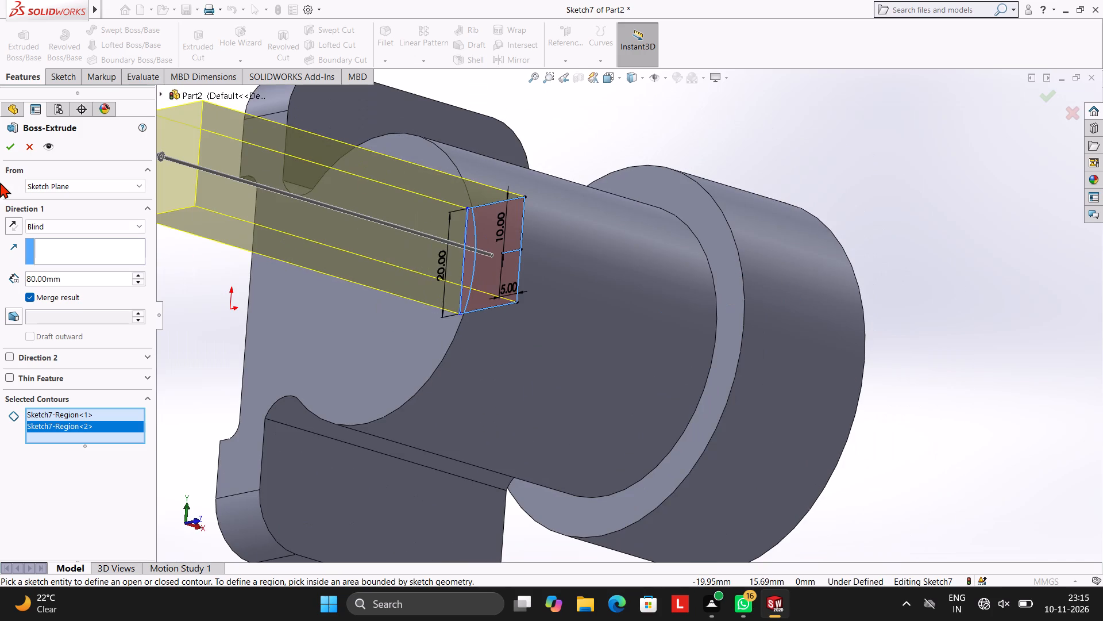
click(14, 221)
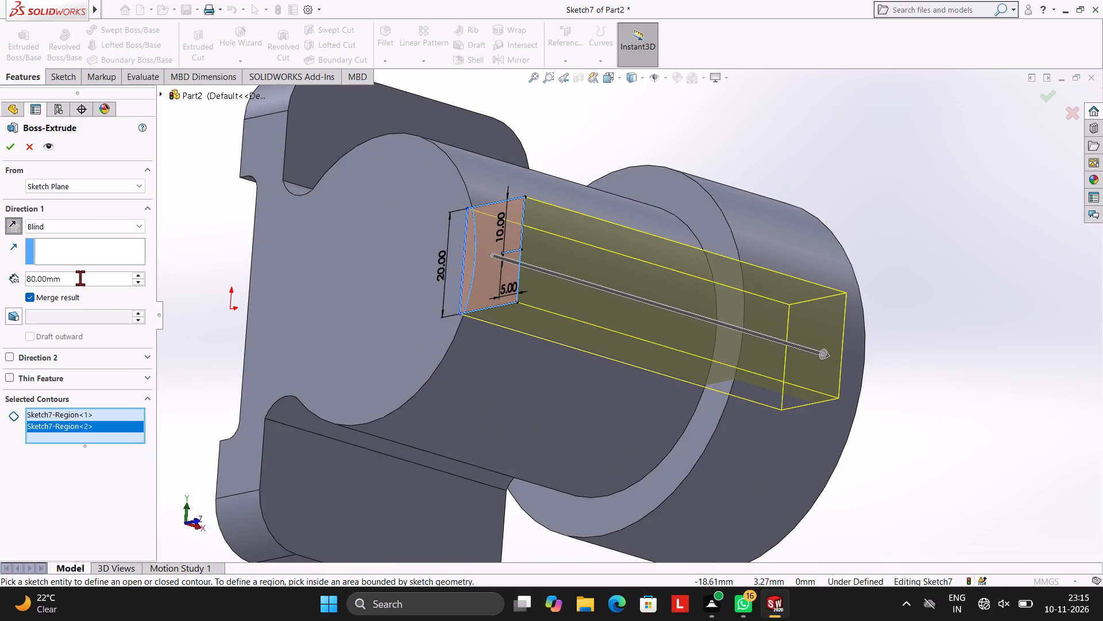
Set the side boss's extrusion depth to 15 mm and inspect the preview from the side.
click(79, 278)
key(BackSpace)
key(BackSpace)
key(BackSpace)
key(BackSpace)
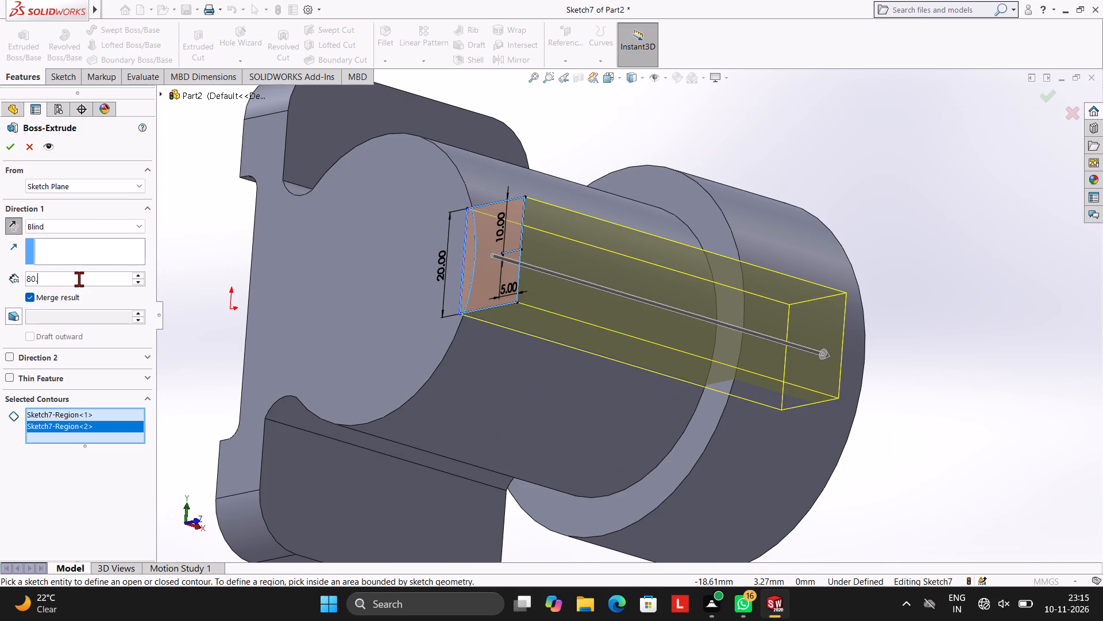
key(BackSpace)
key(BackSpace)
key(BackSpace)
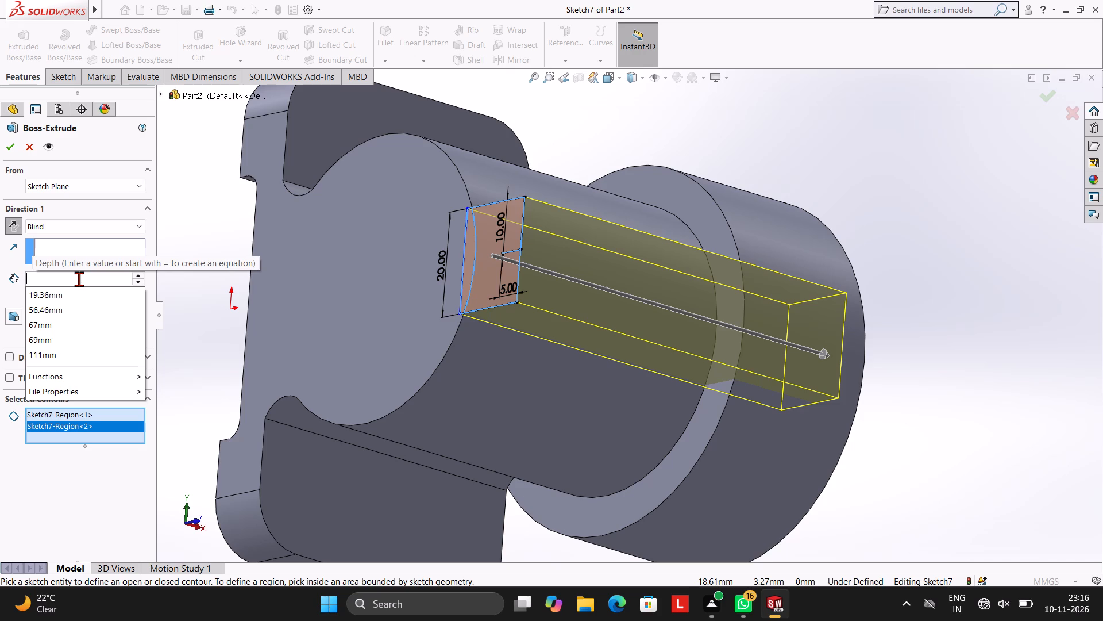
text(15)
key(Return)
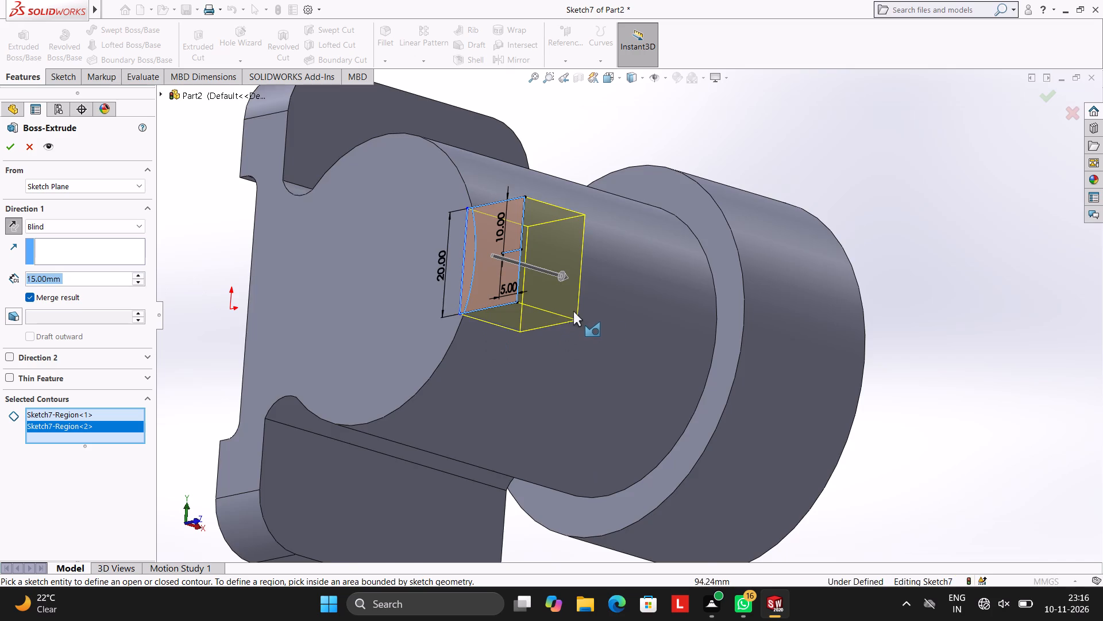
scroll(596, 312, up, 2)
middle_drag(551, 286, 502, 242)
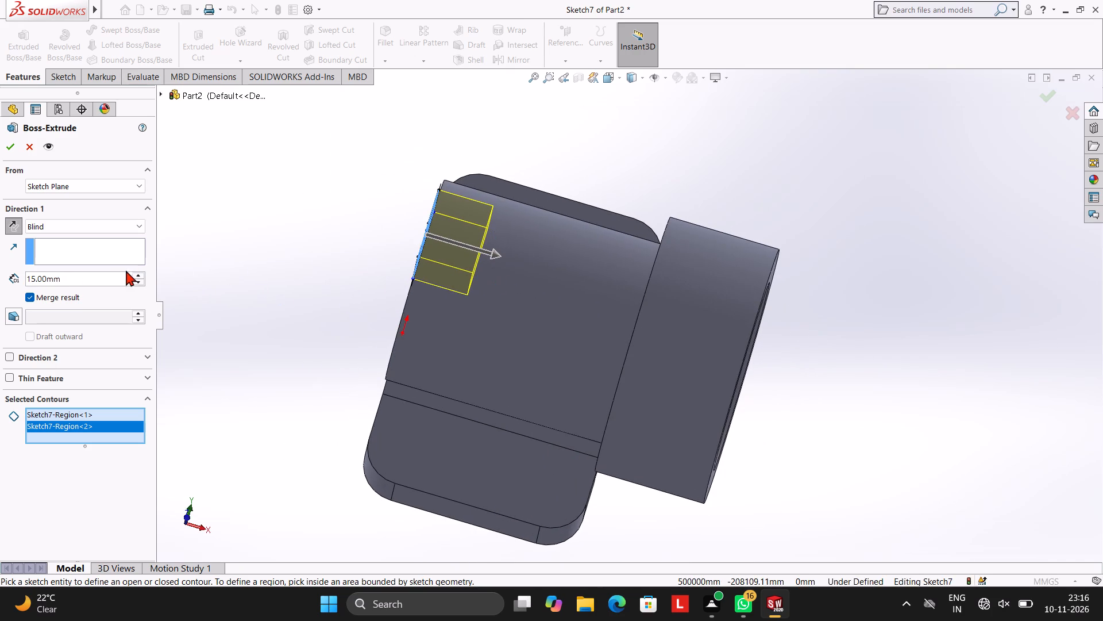
Set the side boss's extrusion depth to 10 mm and complete the extrusion merged with the cylinder.
click(70, 274)
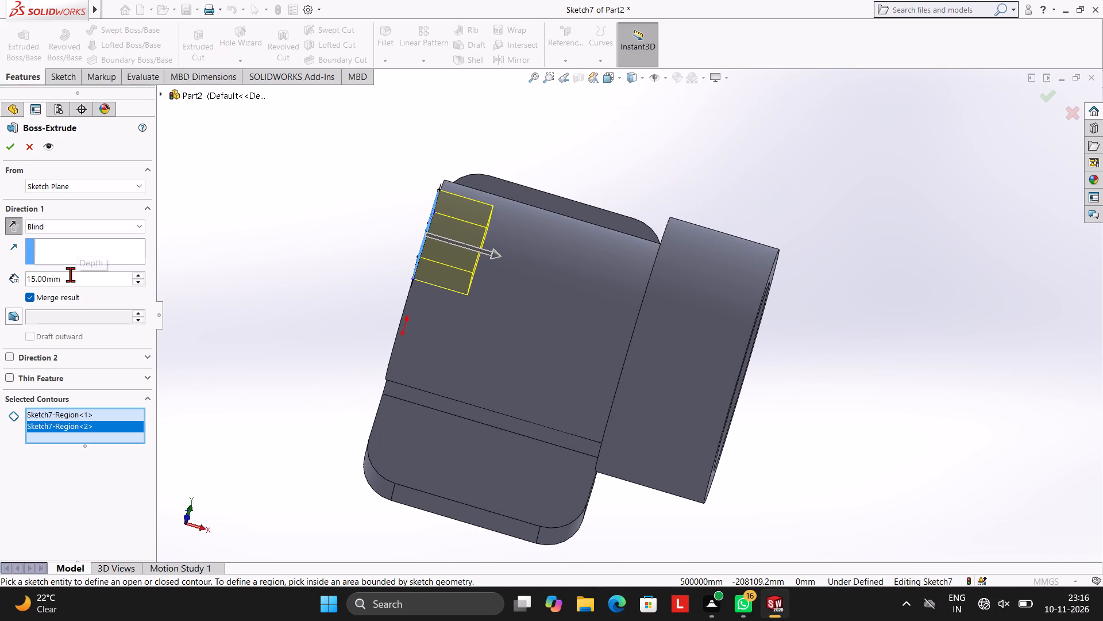
key(BackSpace)
key(BackSpace)
key(BackSpace)
key(BackSpace)
key(BackSpace)
key(BackSpace)
key(BackSpace)
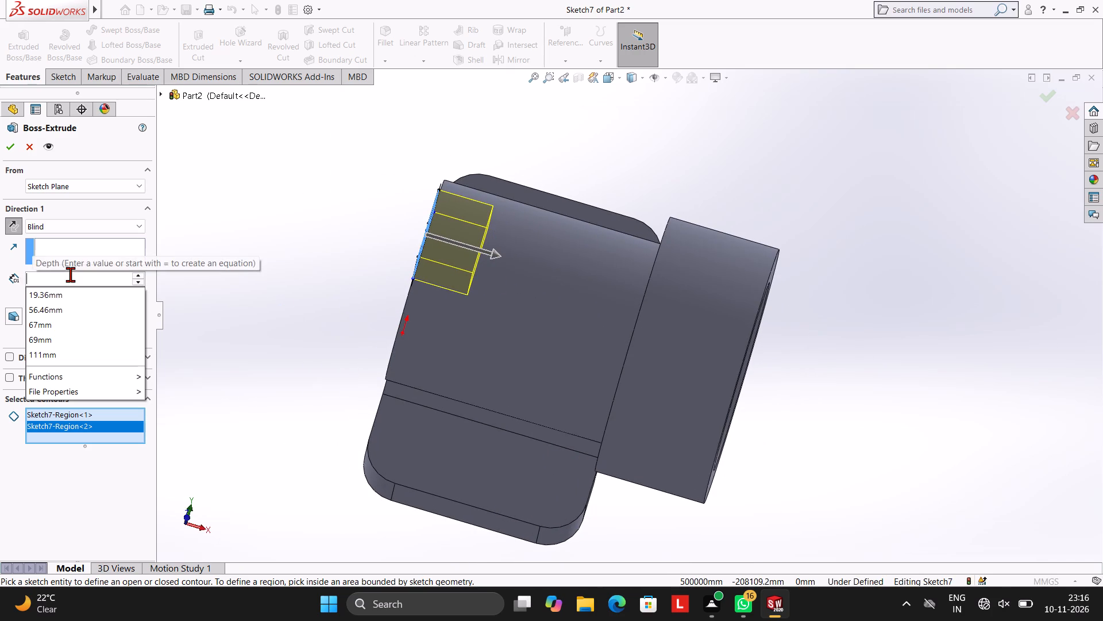
text(10)
key(Return)
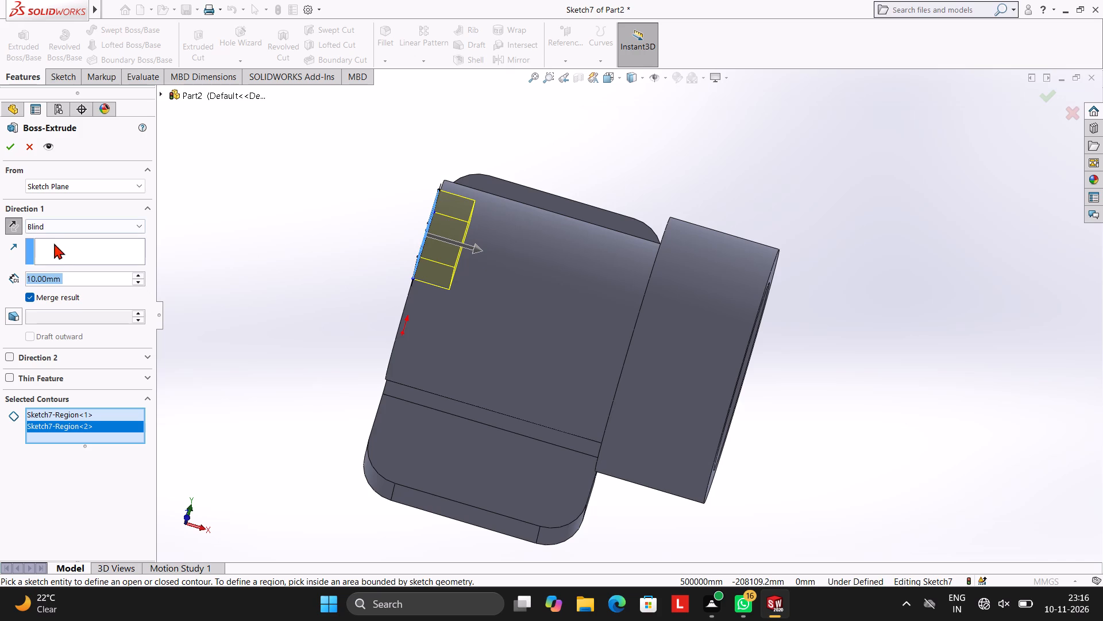
click(10, 140)
click(253, 179)
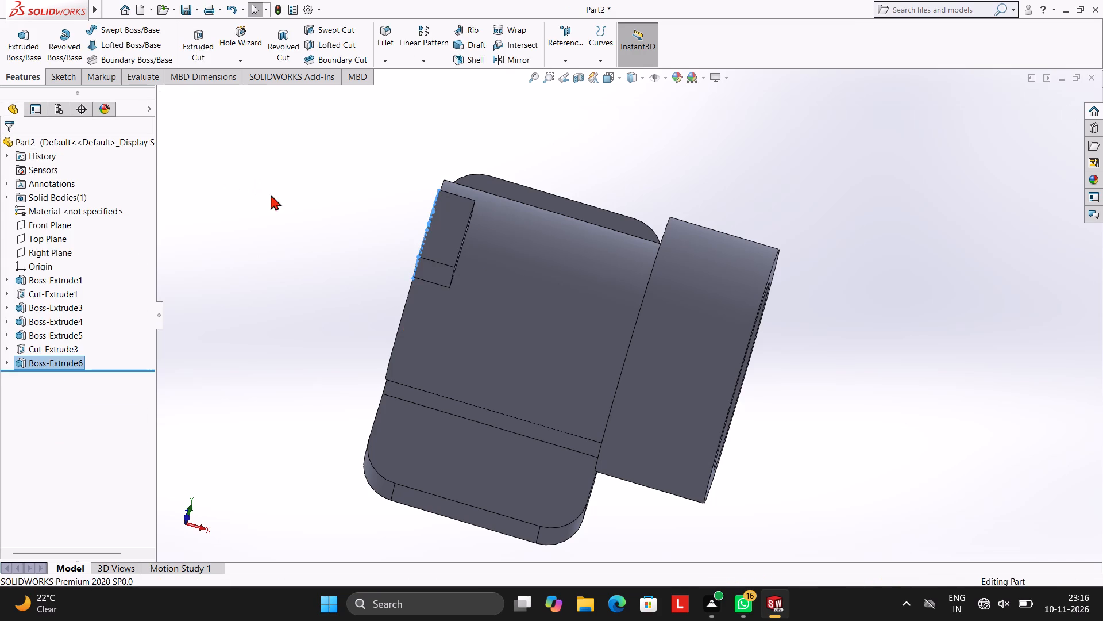
Start a sketch on the side boss's outer flat face, viewed normal to it.
middle_drag(308, 210, 389, 244)
scroll(389, 244, up, 1)
middle_drag(652, 254, 604, 239)
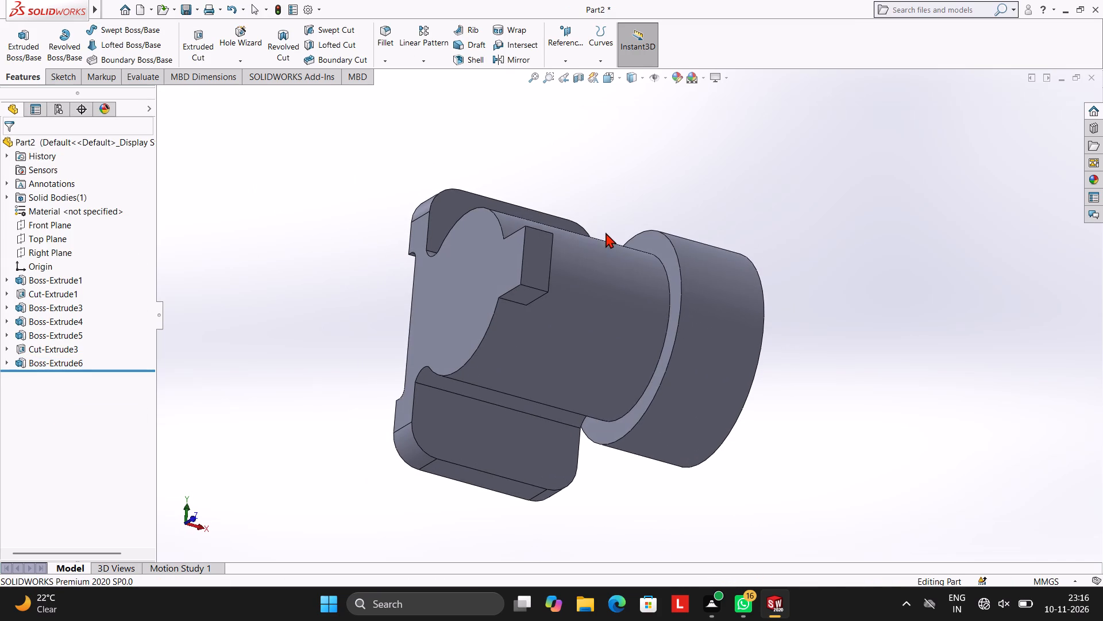
middle_drag(680, 201, 660, 205)
click(505, 248)
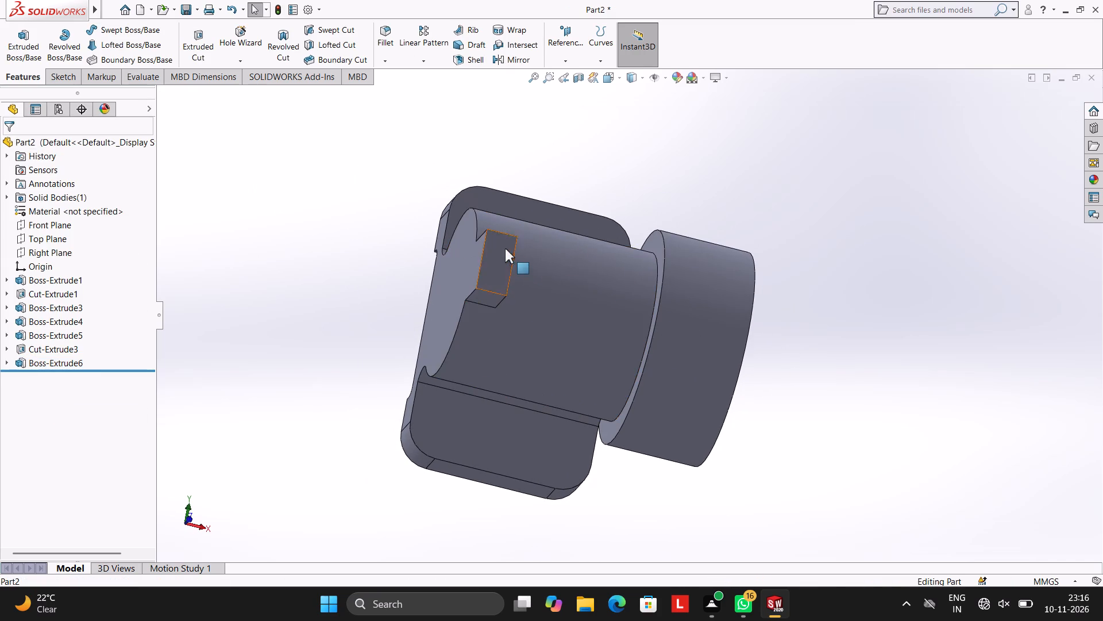
click(560, 214)
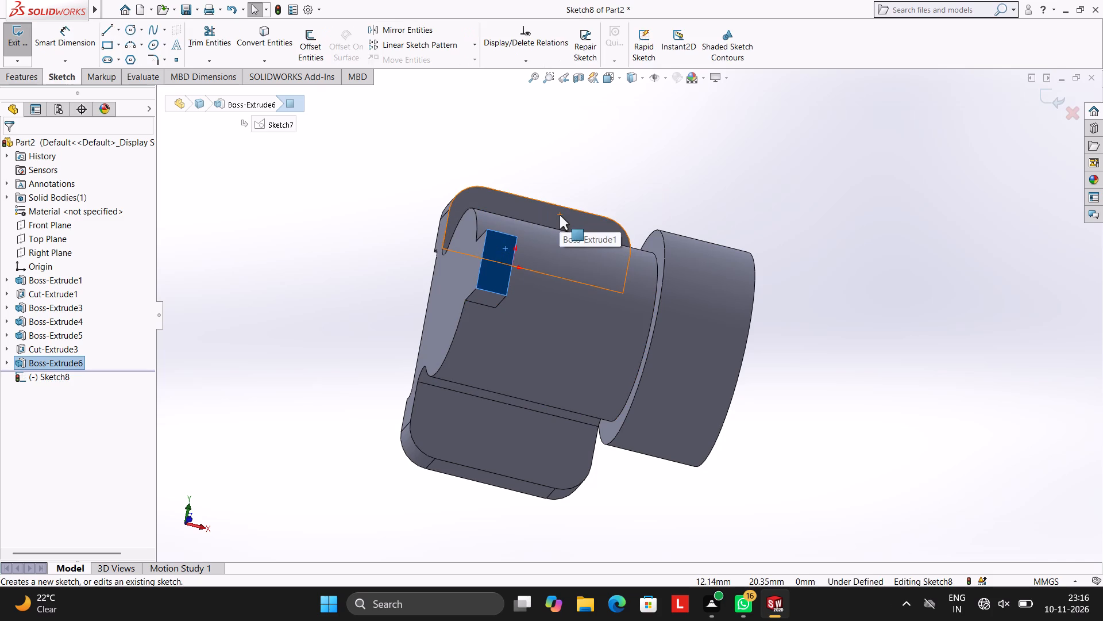
key(ctrl+8)
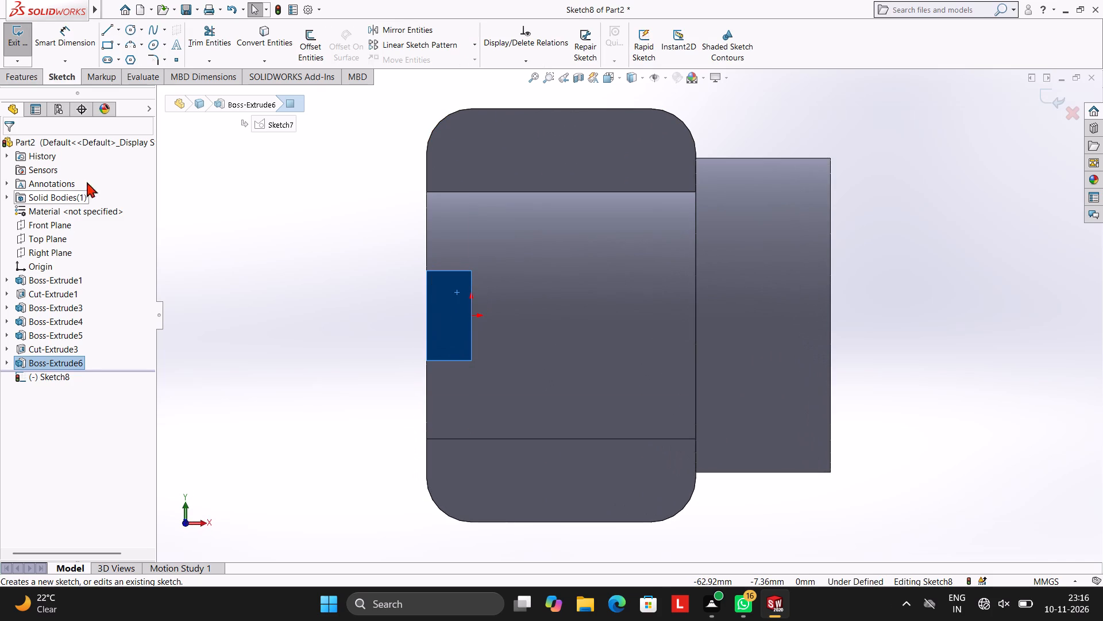
Sketch a 10 mm radius semicircle bulging toward the collar from the boss face's collar-side edge, closed by a 20 mm vertical line.
click(129, 43)
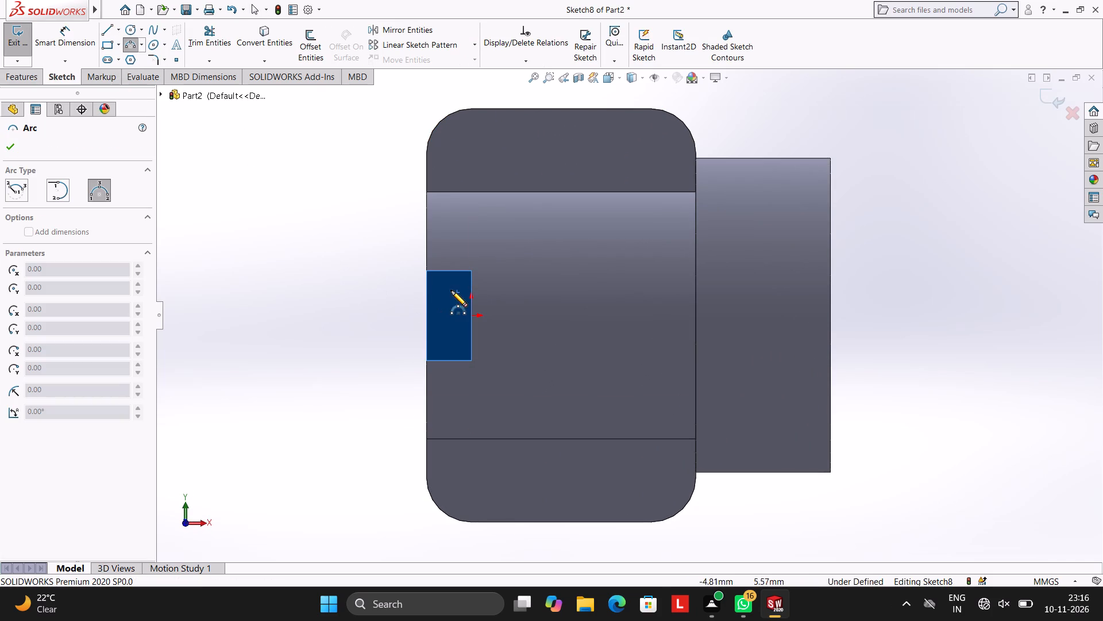
click(472, 270)
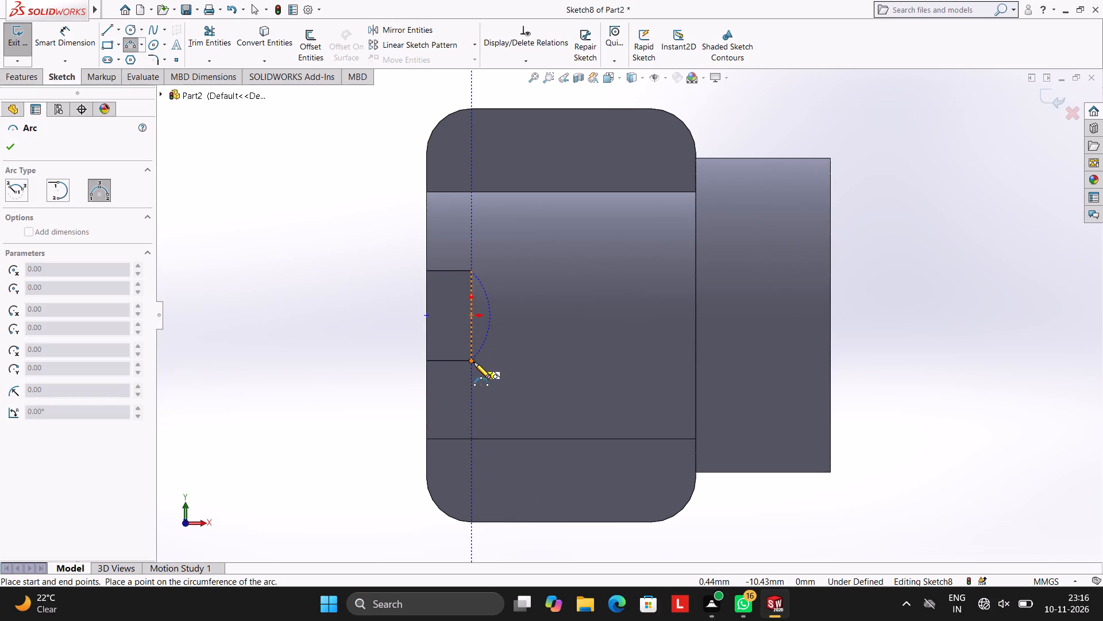
click(473, 362)
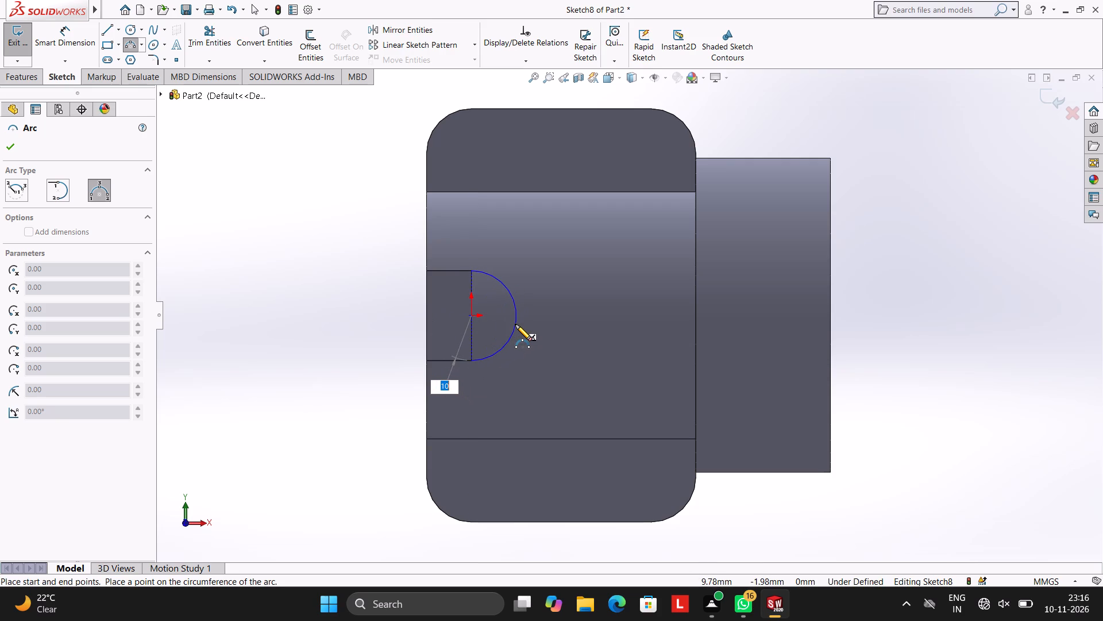
click(515, 324)
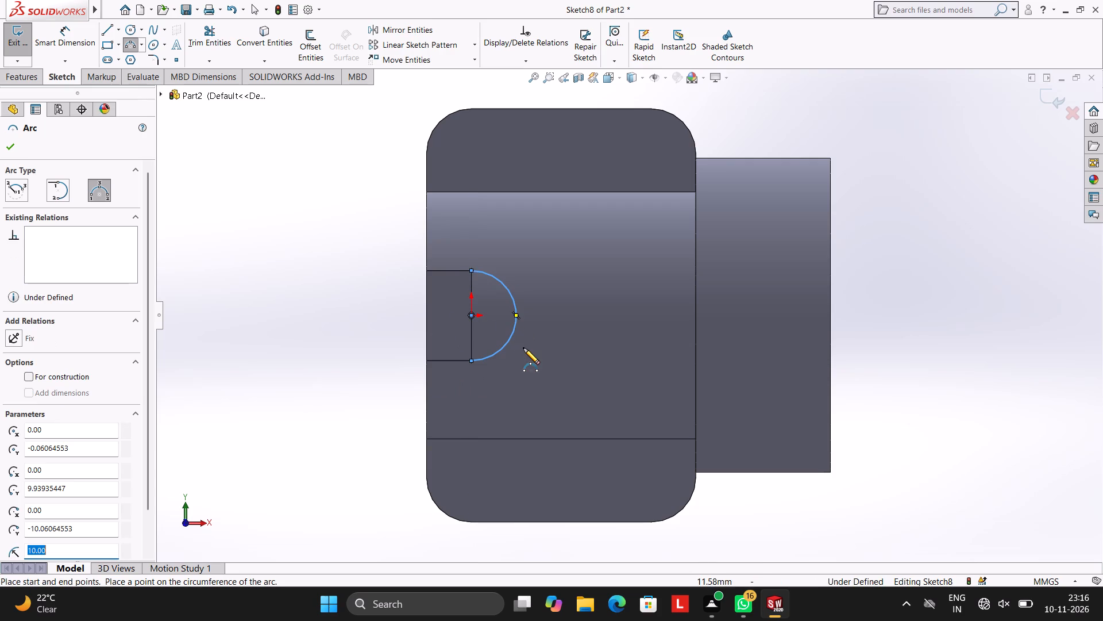
key(Escape)
key(Escape)
key(Escape)
scroll(539, 310, down, 2)
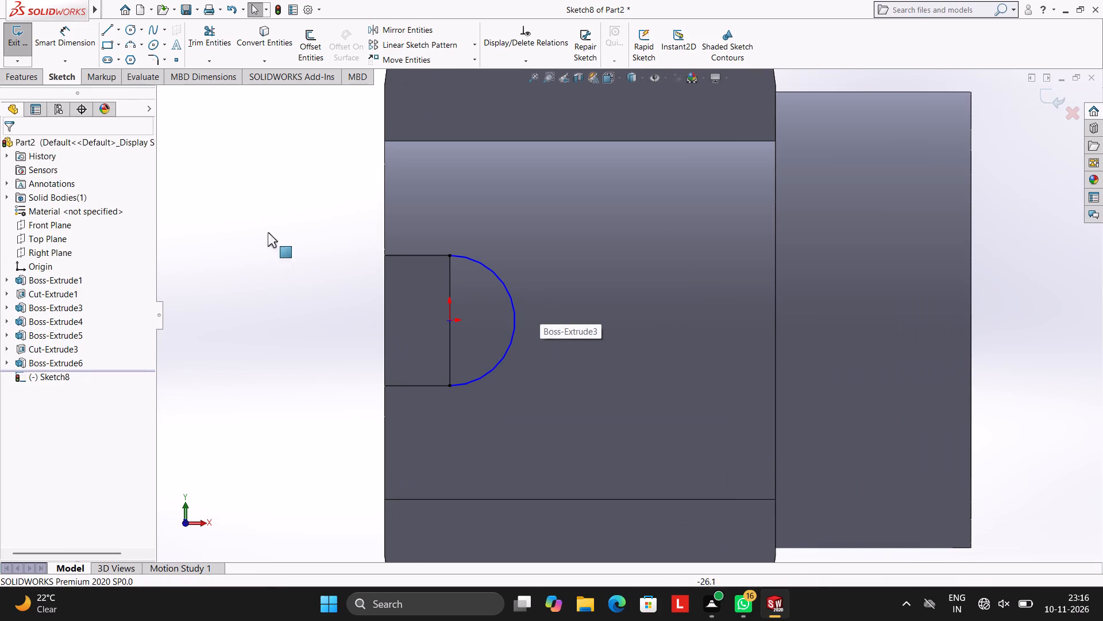
click(110, 27)
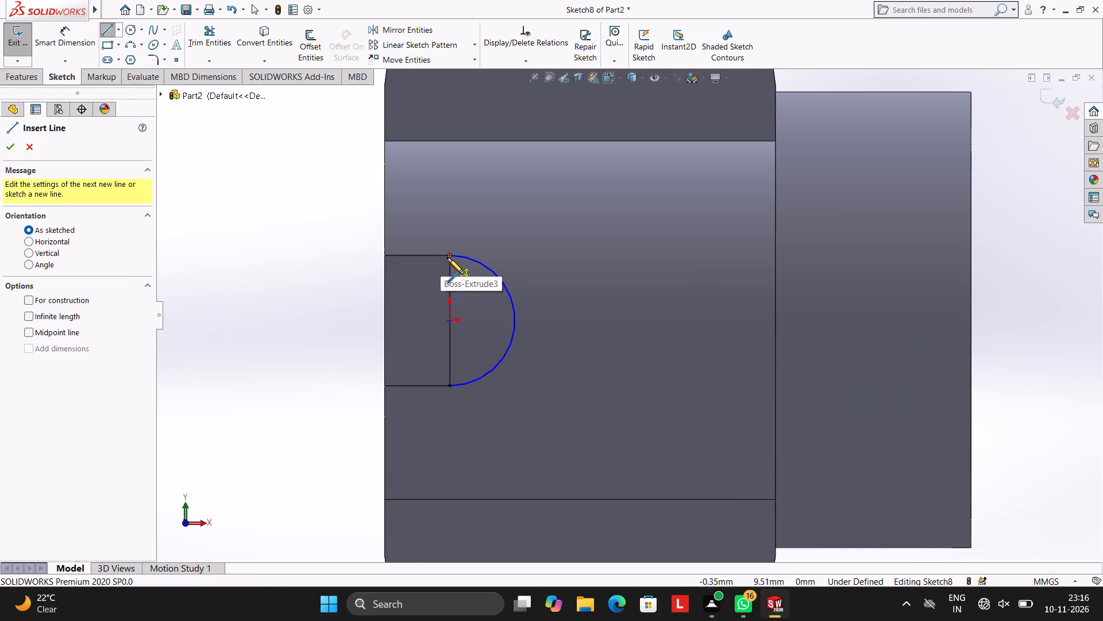
click(450, 256)
click(450, 388)
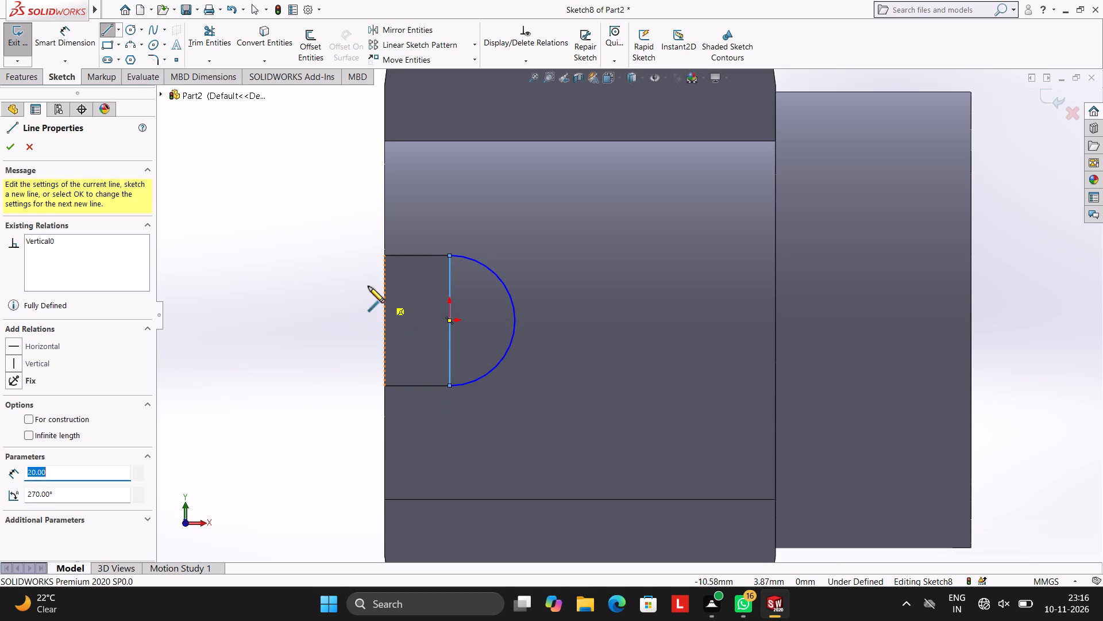
key(Escape)
key(Escape)
key(Escape)
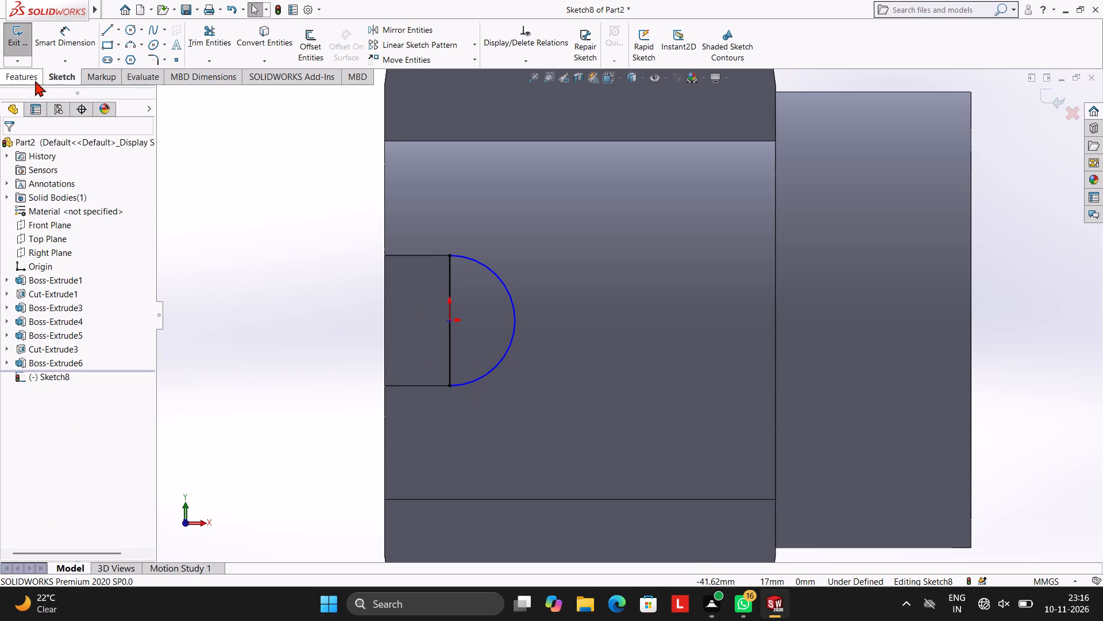
Extrude the half-round profile as a 15 mm blind boss, reversed to run into the cylinder and merged with it.
click(30, 74)
click(24, 51)
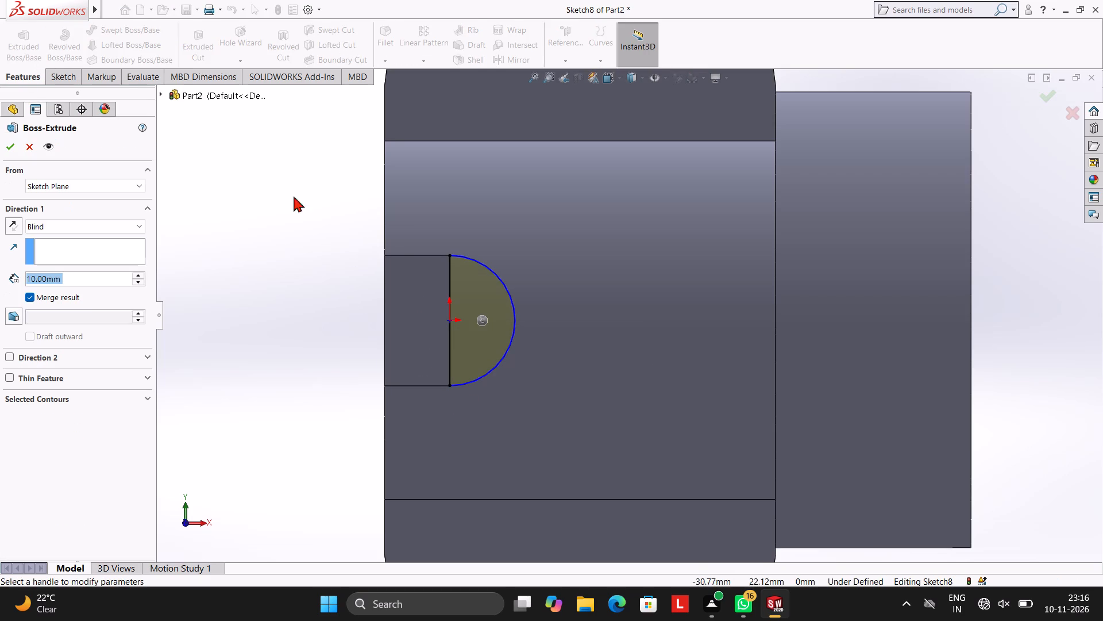
middle_drag(585, 324, 543, 198)
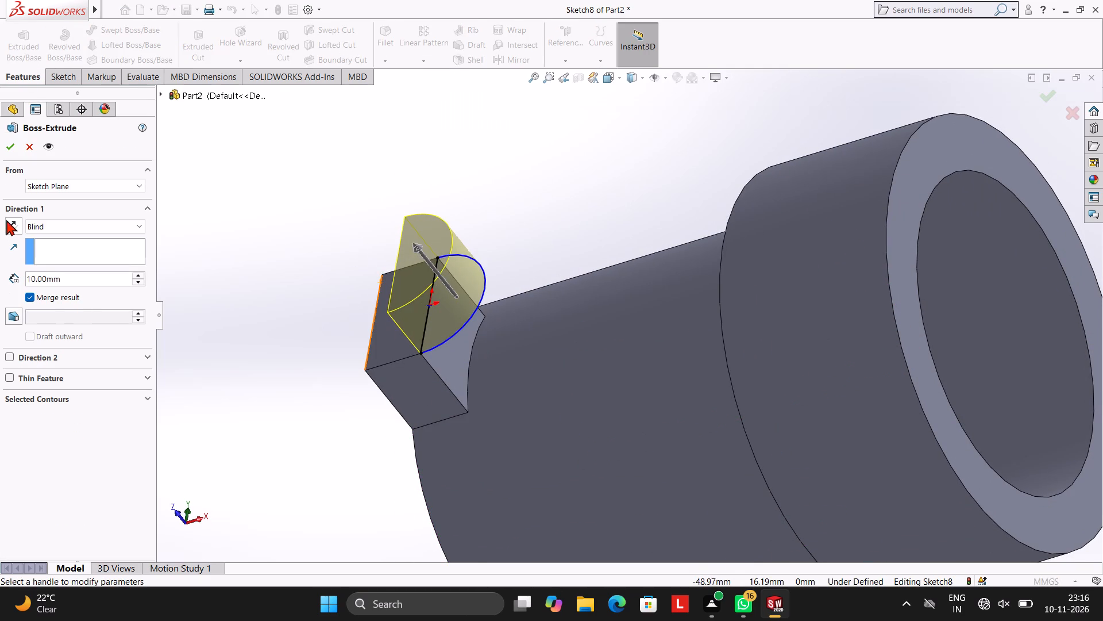
click(6, 219)
click(67, 274)
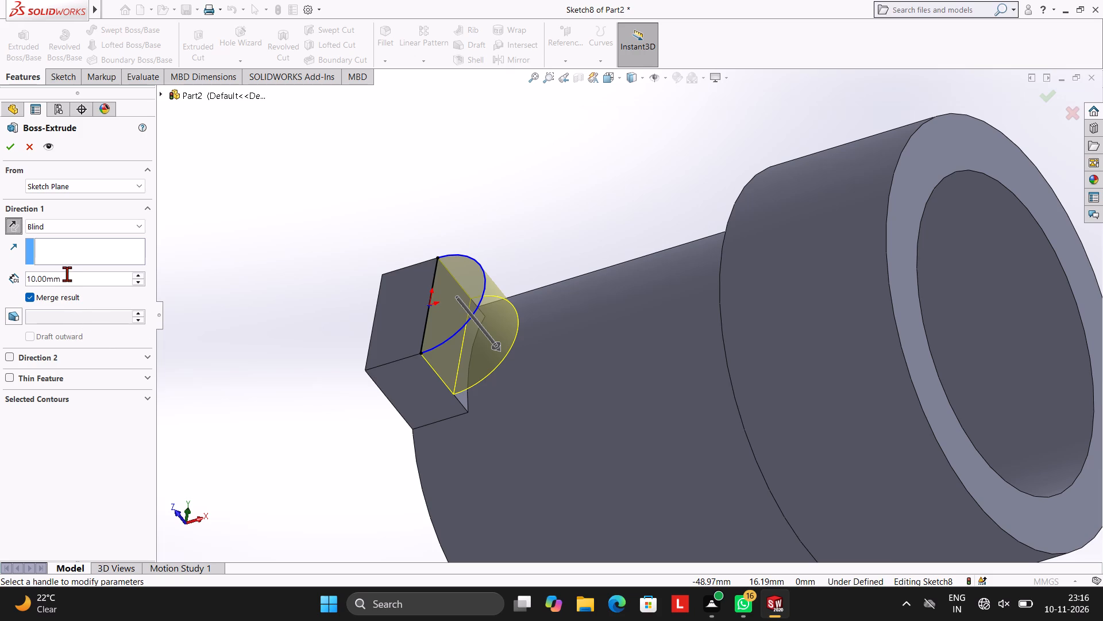
key(BackSpace)
key(BackSpace)
key(BackSpace)
key(BackSpace)
key(BackSpace)
key(BackSpace)
key(BackSpace)
text(15)
key(Return)
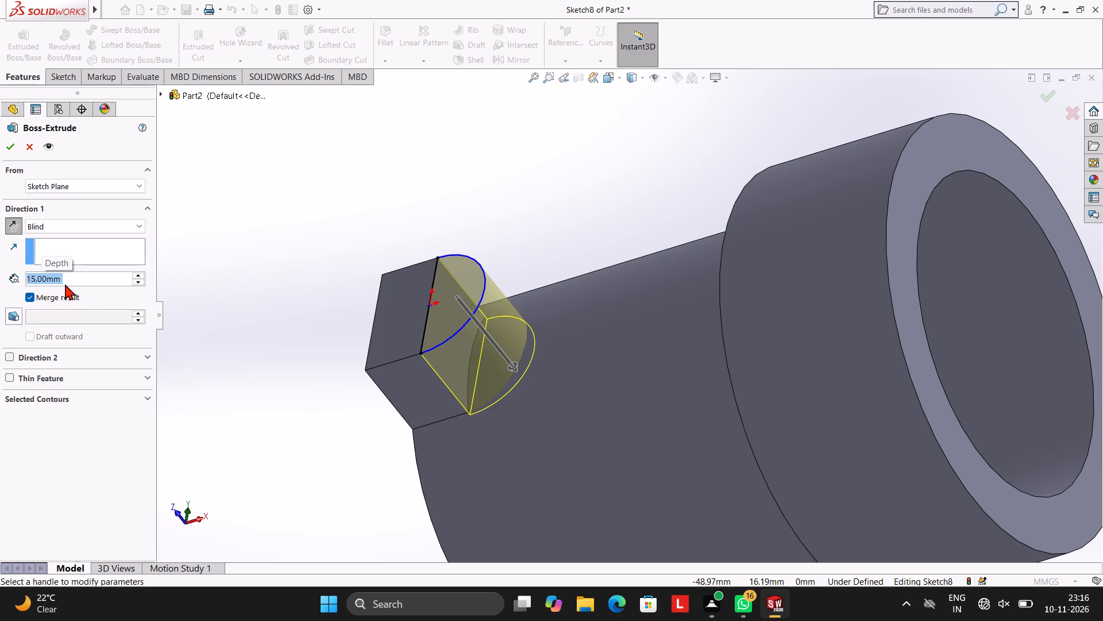
middle_drag(458, 310, 462, 209)
middle_drag(615, 352, 611, 331)
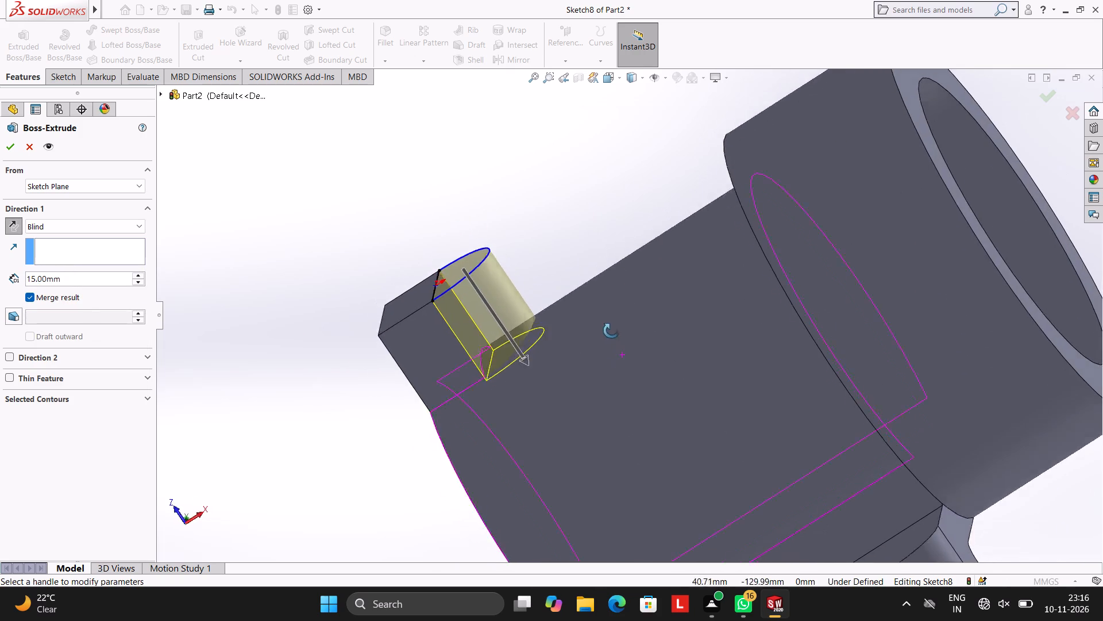
middle_drag(611, 331, 613, 297)
middle_drag(485, 302, 487, 337)
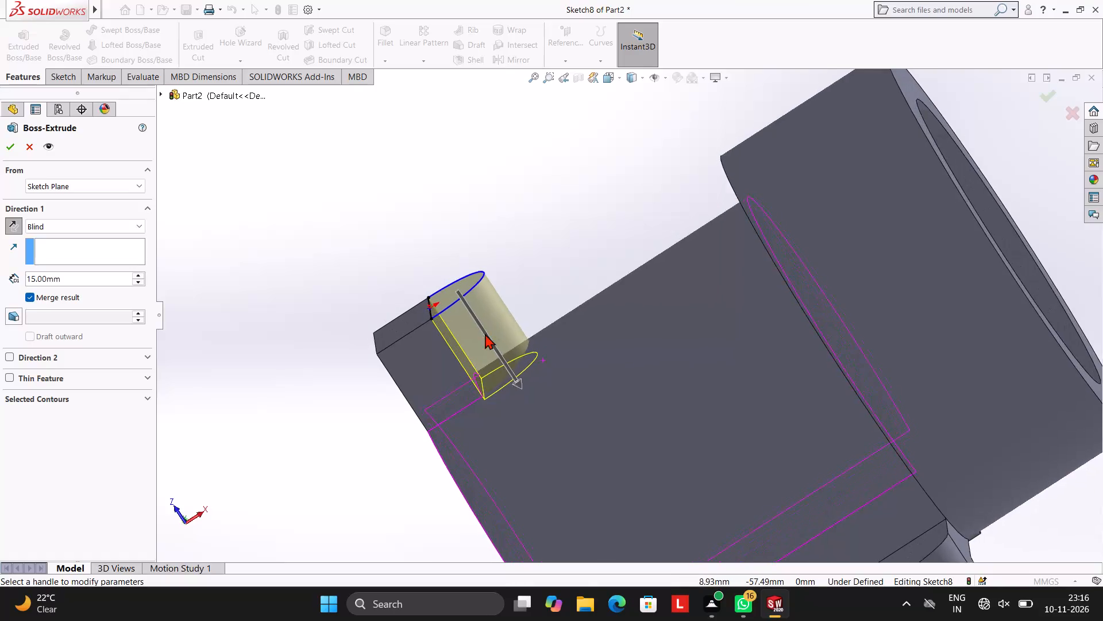
click(10, 143)
click(249, 183)
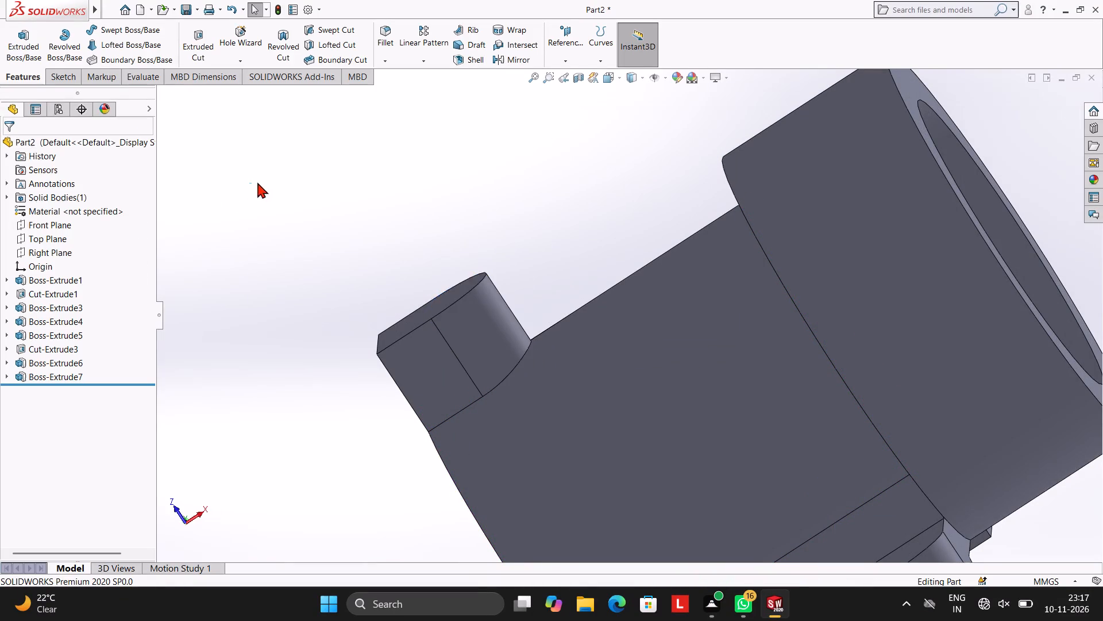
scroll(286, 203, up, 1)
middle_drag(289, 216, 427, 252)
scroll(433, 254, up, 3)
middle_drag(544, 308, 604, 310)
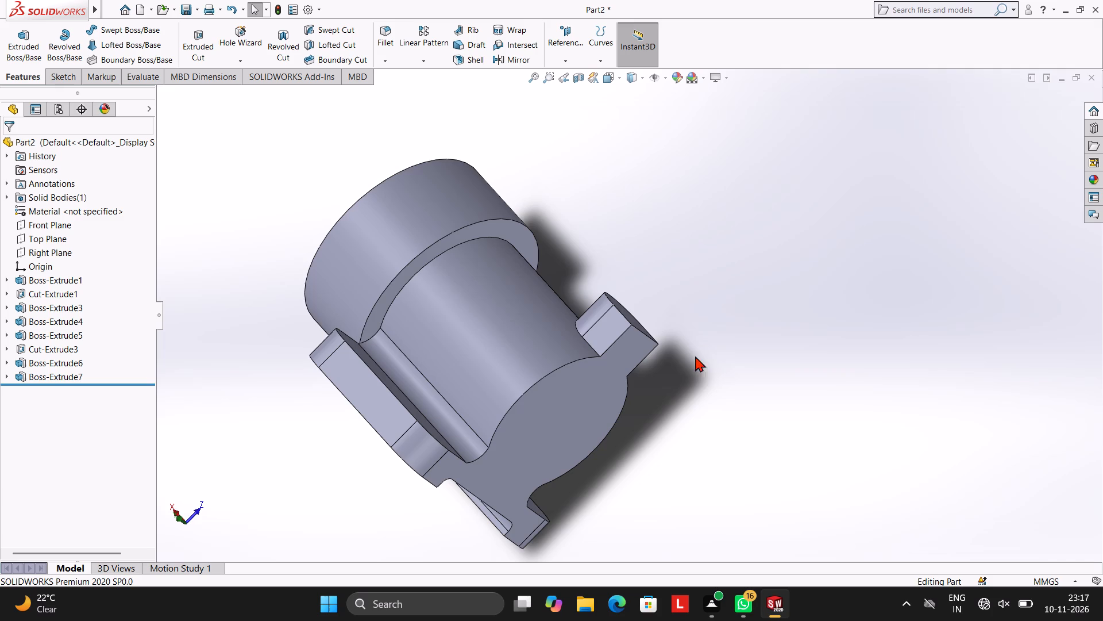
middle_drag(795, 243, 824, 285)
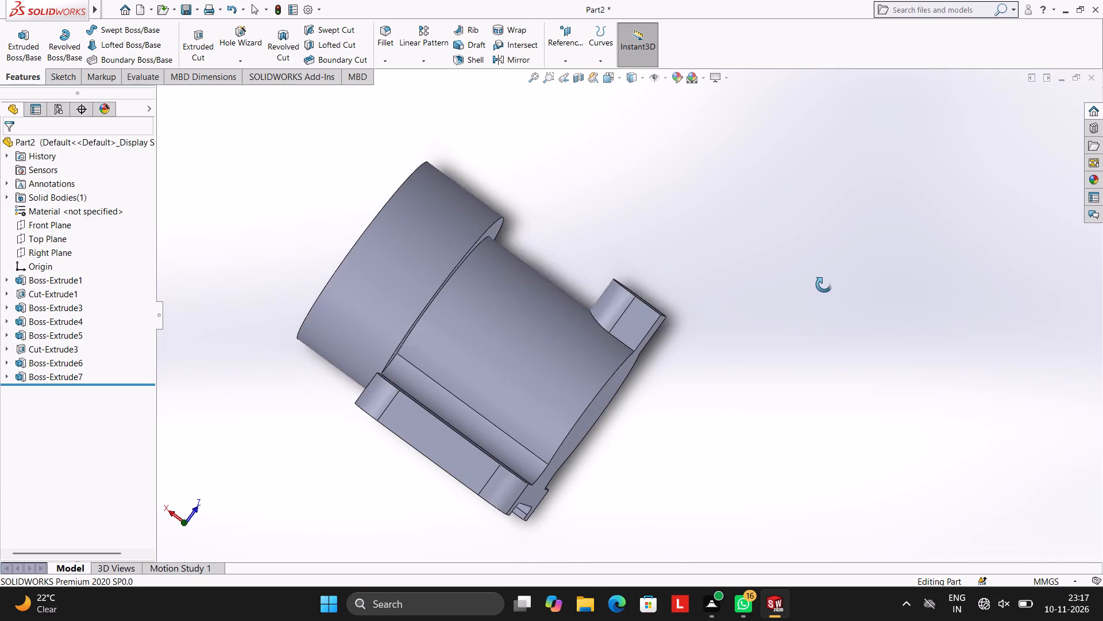
Start a sketch on the side boss's round-ended outer face, viewed normal to it.
middle_drag(824, 285, 823, 285)
middle_drag(773, 246, 695, 321)
click(547, 354)
click(597, 323)
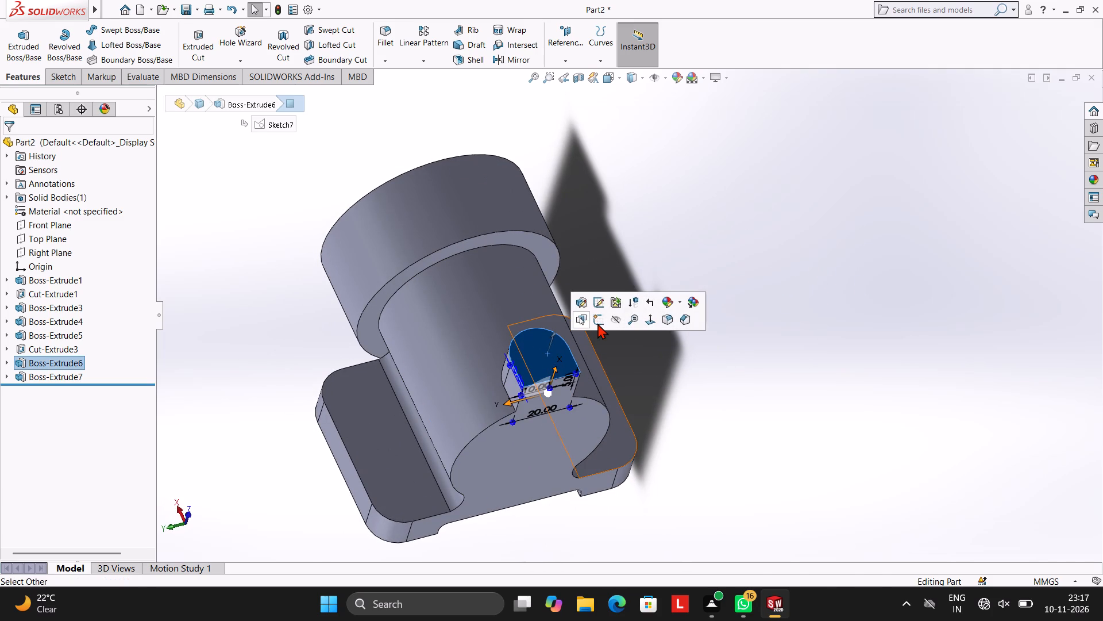
key(ctrl+8)
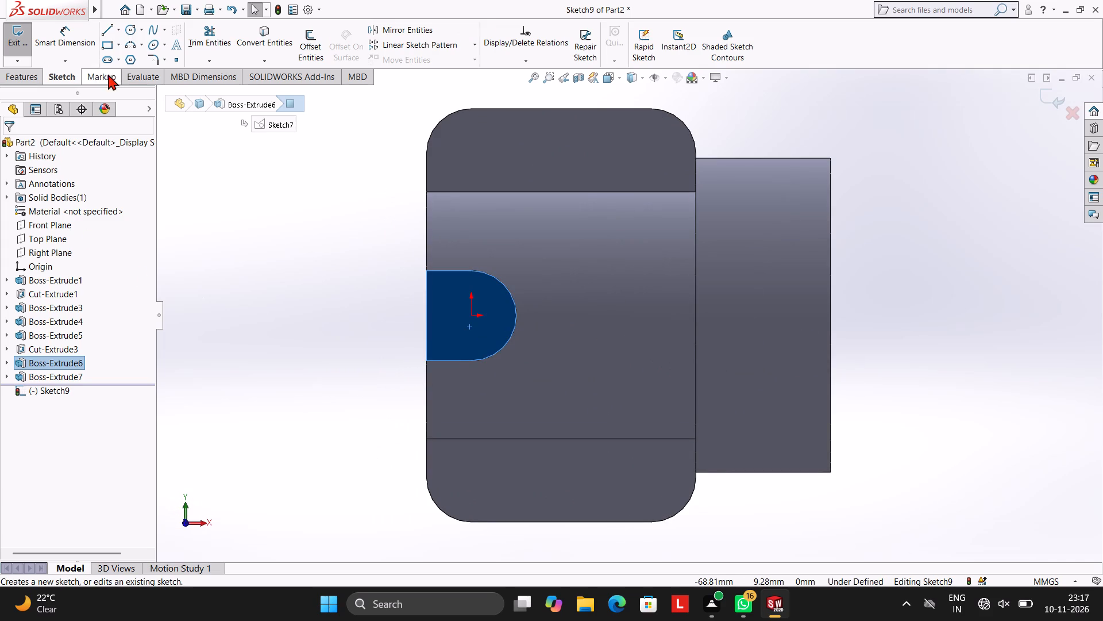
Sketch a closed 10 mm by 20 mm rectangle over the straight part of the boss face, snapping to its corners.
click(106, 29)
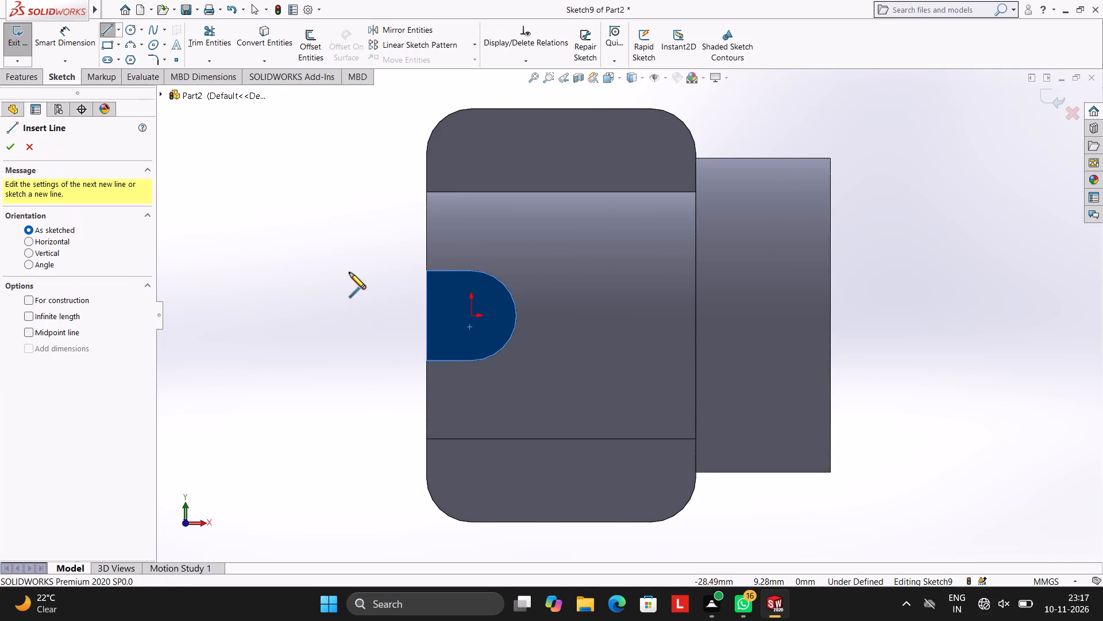
scroll(350, 273, down, 2)
click(488, 274)
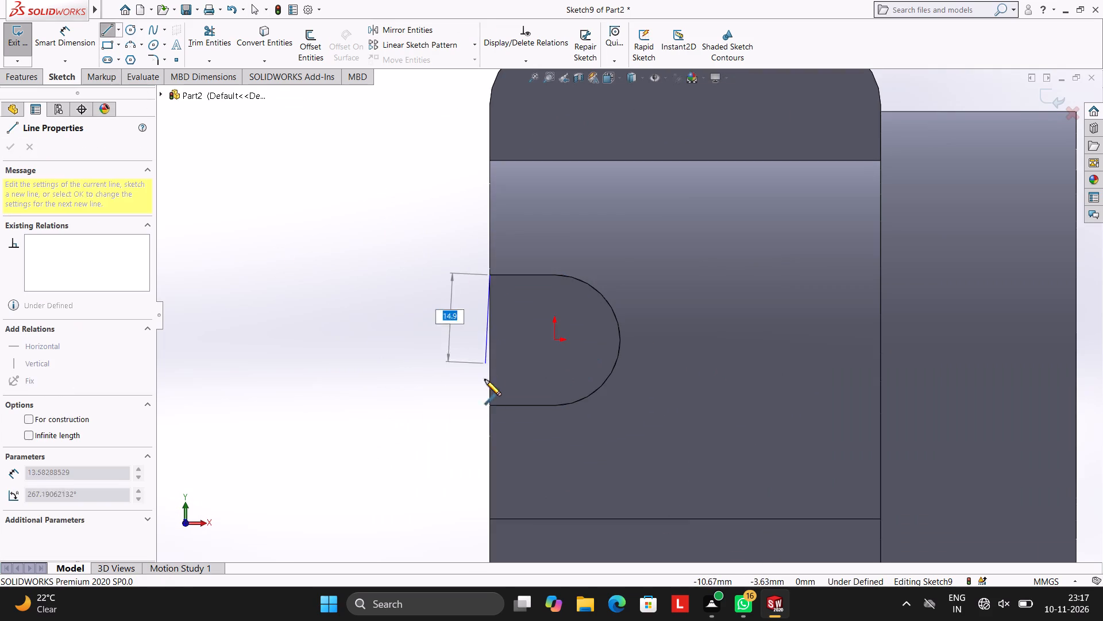
click(489, 404)
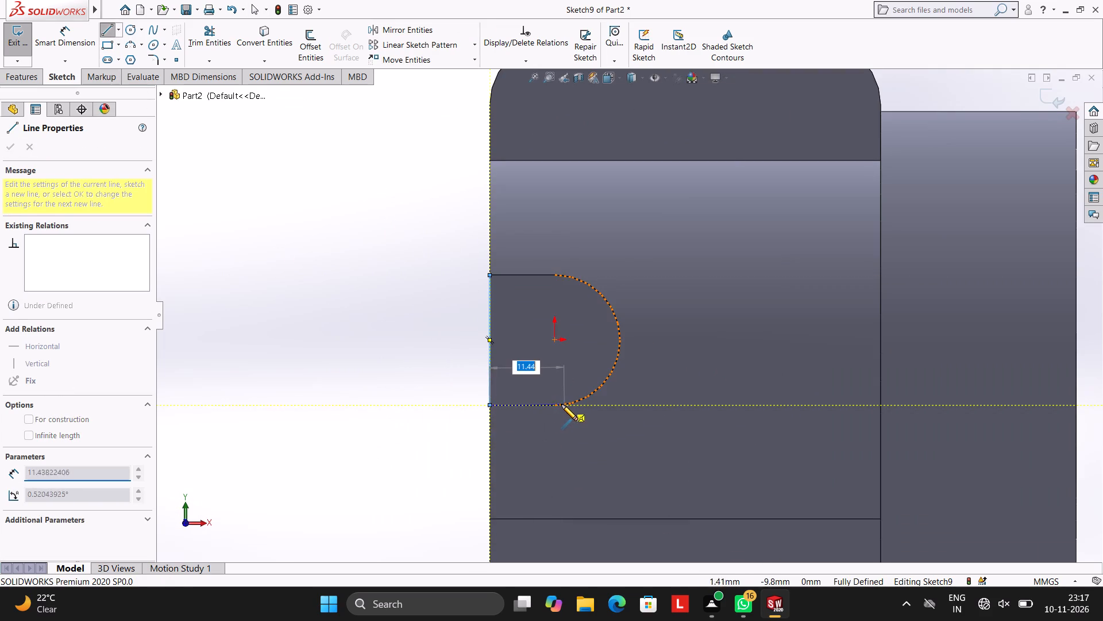
click(555, 404)
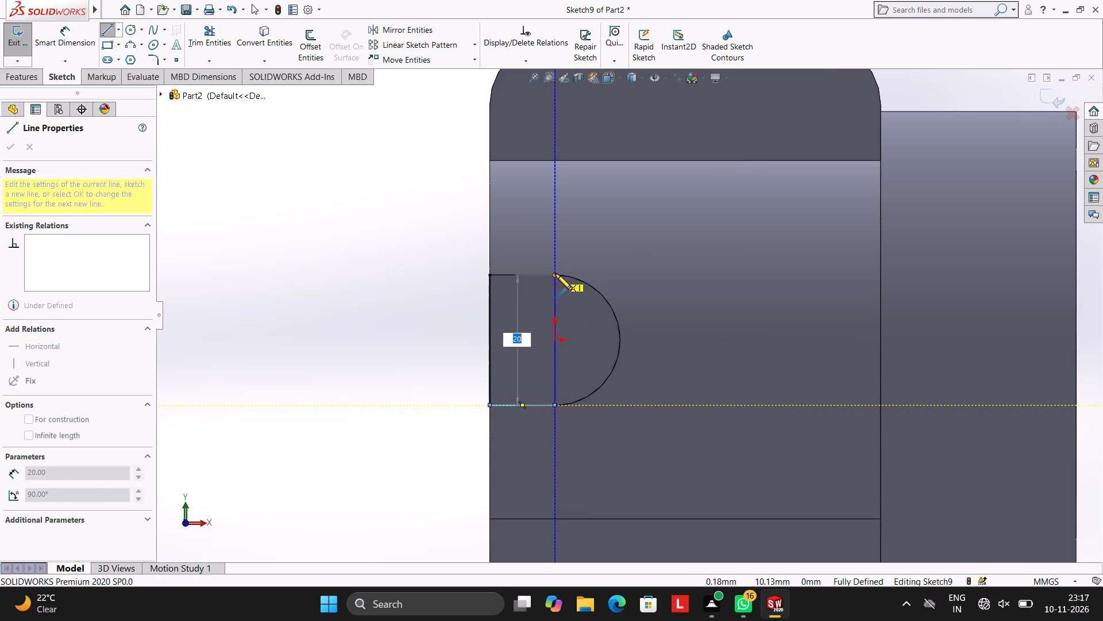
click(555, 274)
click(489, 275)
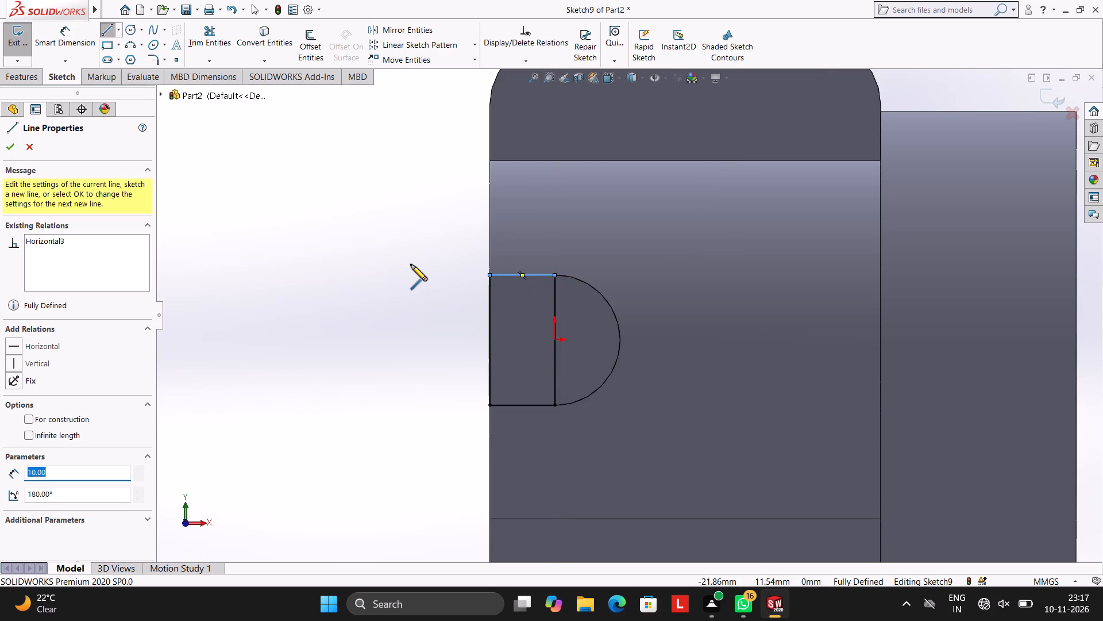
key(Escape)
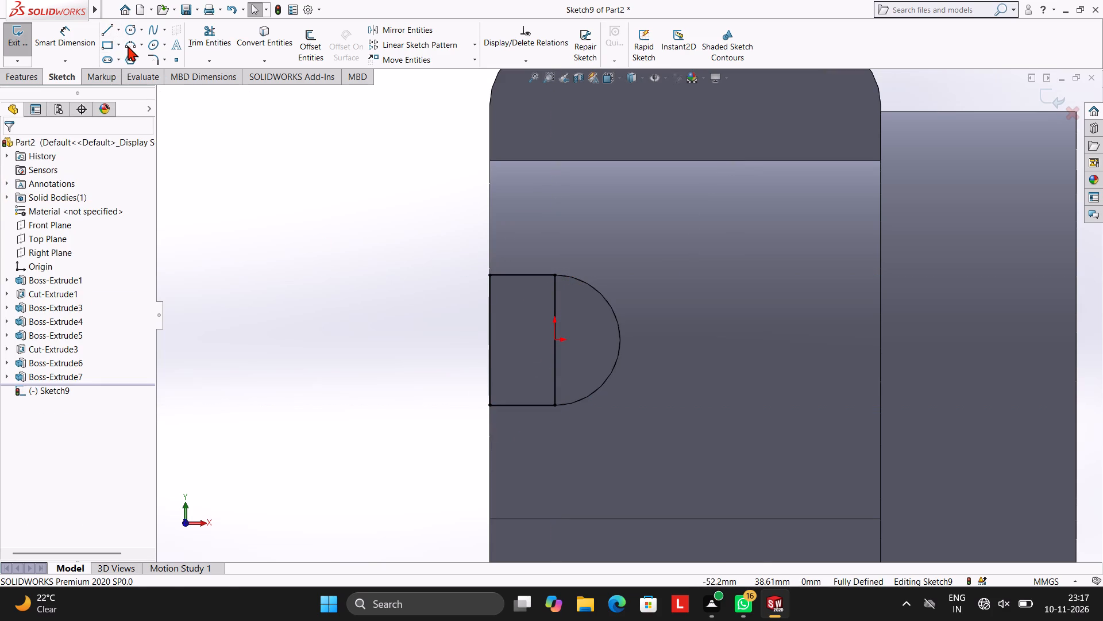
Sketch a 10 mm radius three-point arc along the boss face's rounded edge, joined to the rectangle's corners.
click(128, 45)
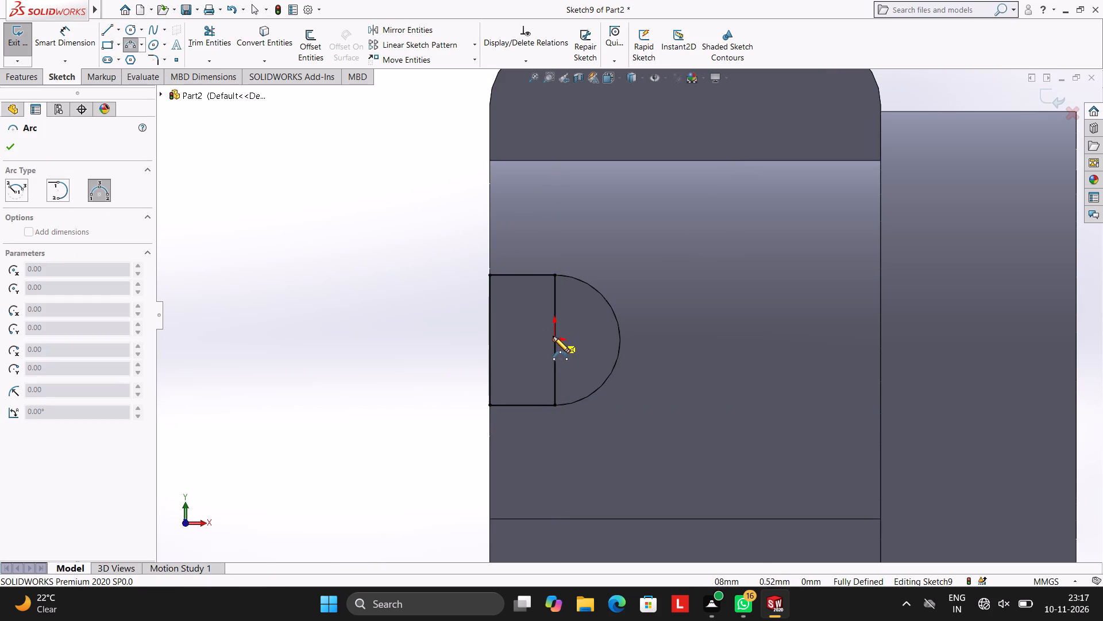
click(555, 274)
click(554, 407)
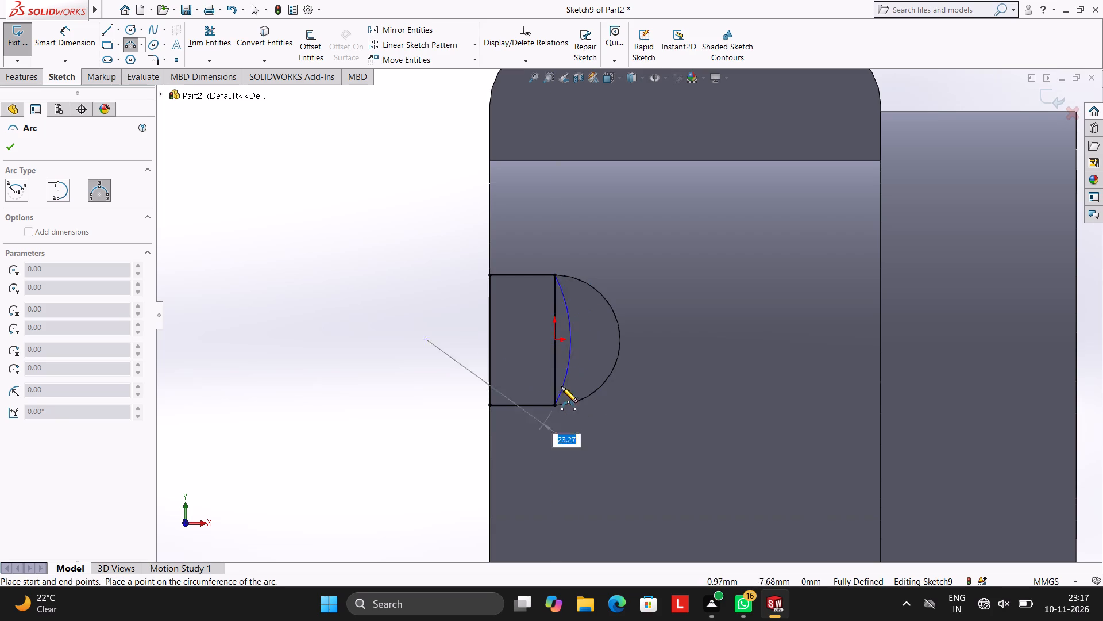
click(620, 341)
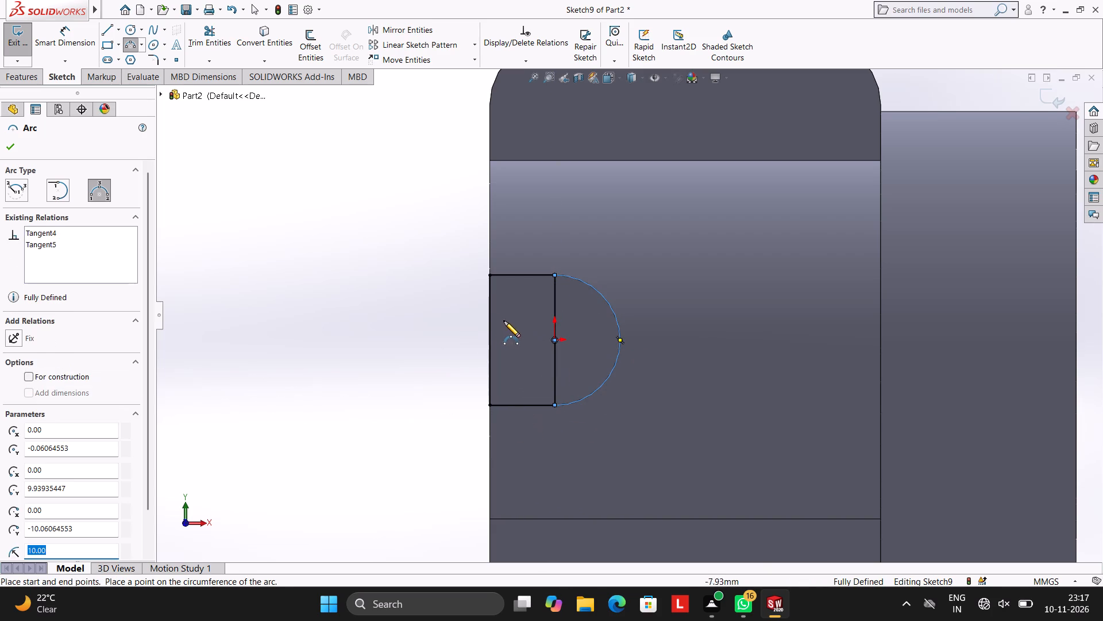
key(Escape)
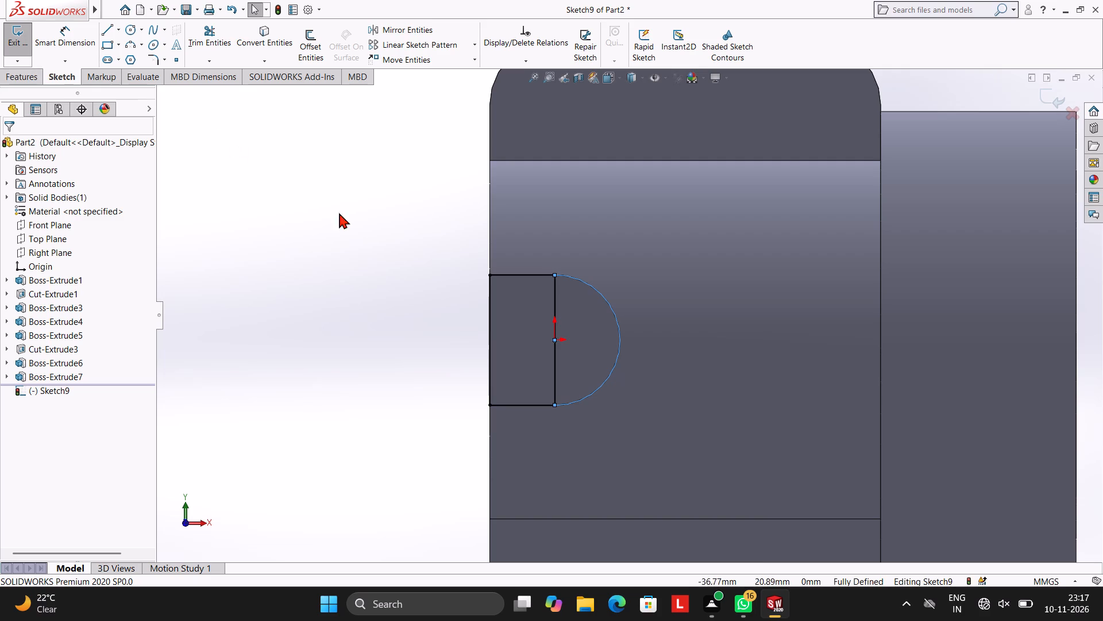
Trim away the dividing line between rectangle and arc, and draw a line along the outline's flat end.
click(203, 43)
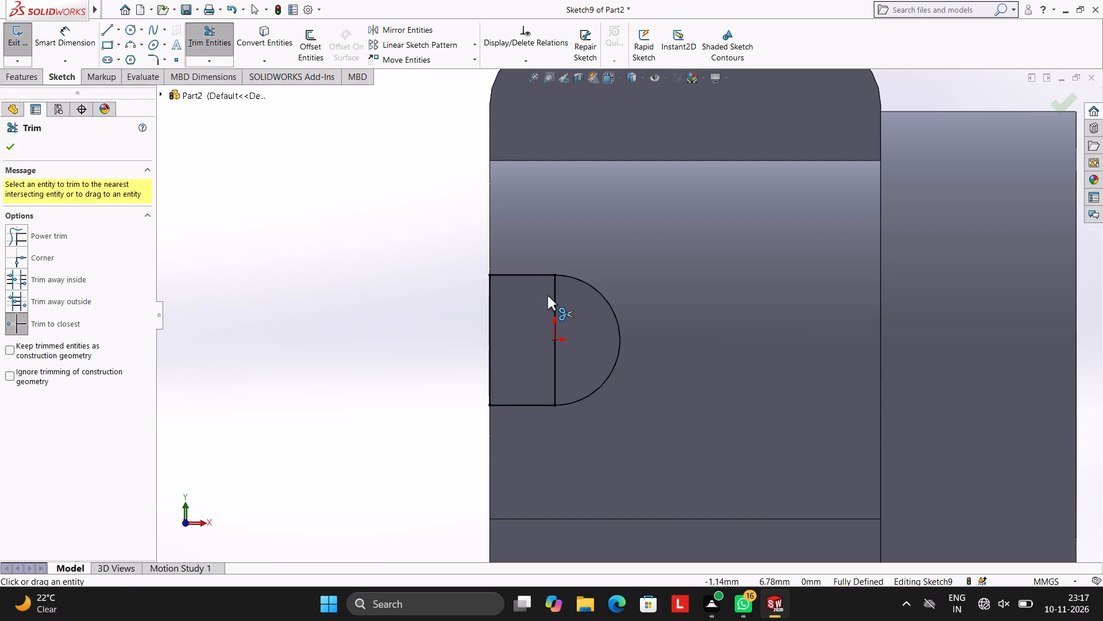
click(552, 296)
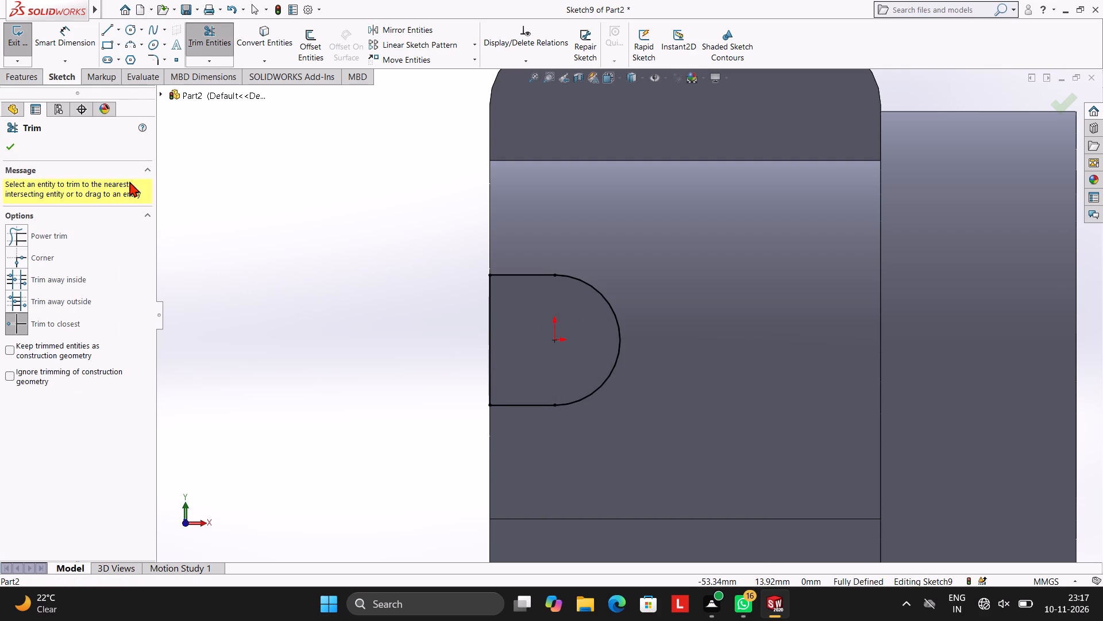
click(108, 33)
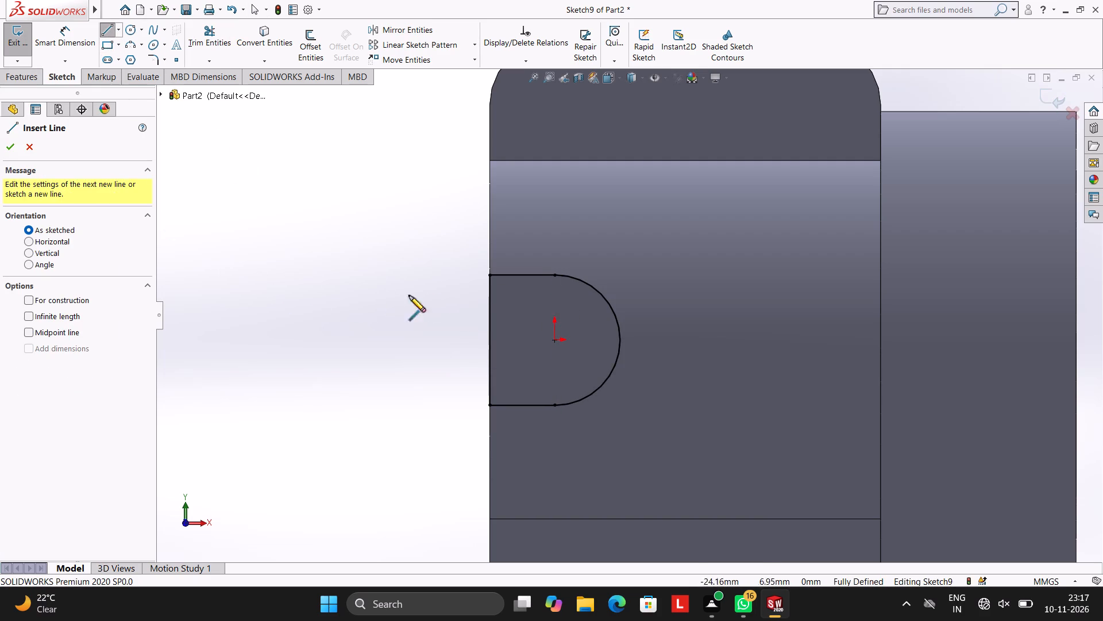
click(490, 274)
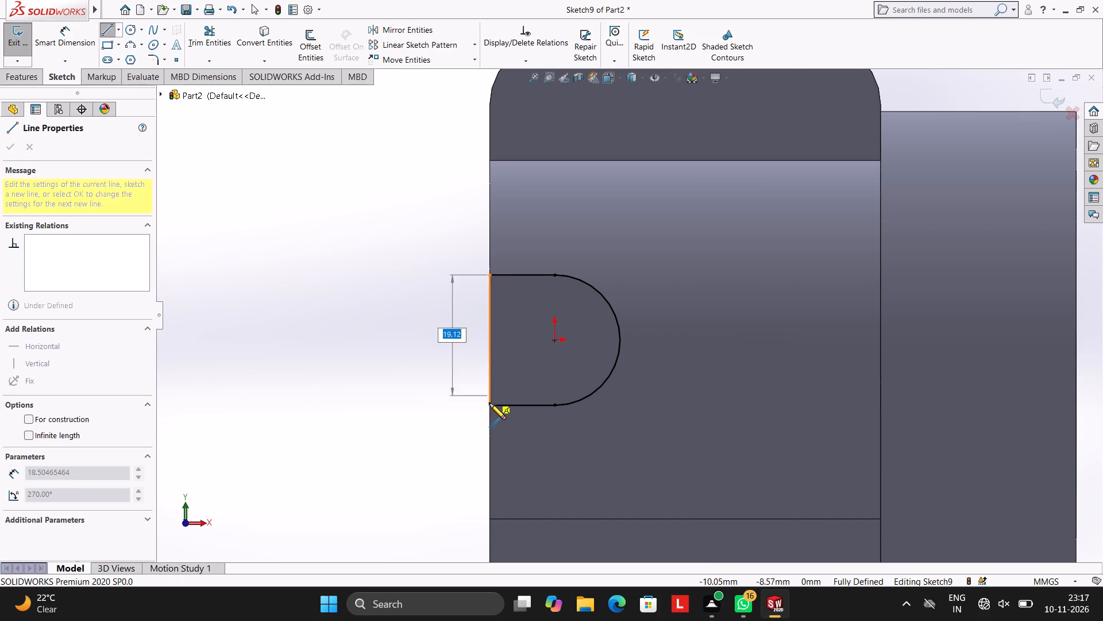
click(489, 406)
key(Escape)
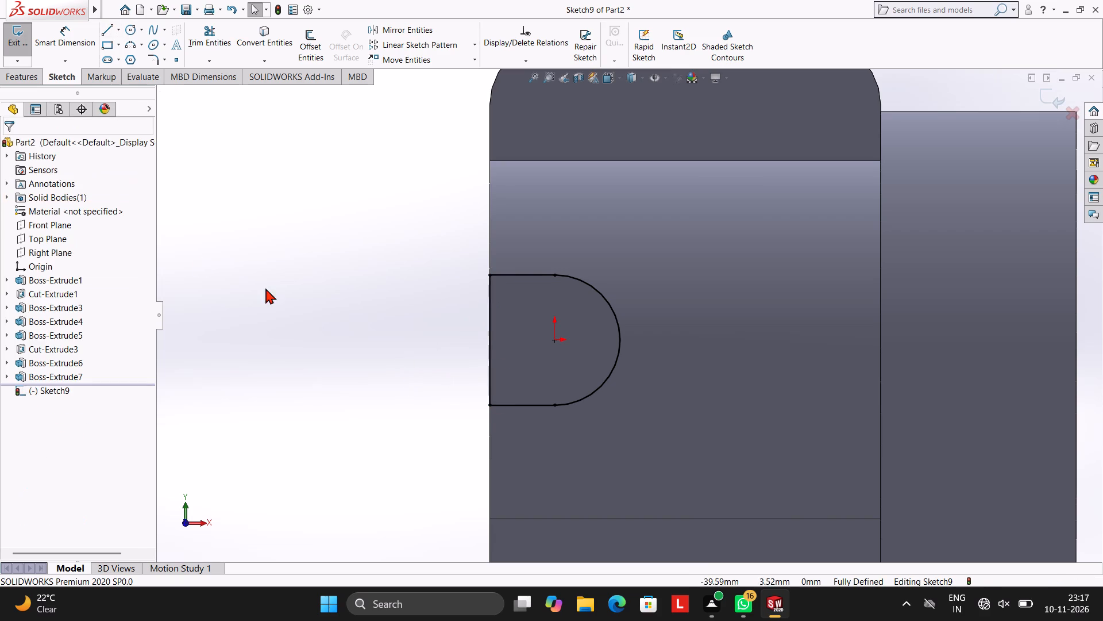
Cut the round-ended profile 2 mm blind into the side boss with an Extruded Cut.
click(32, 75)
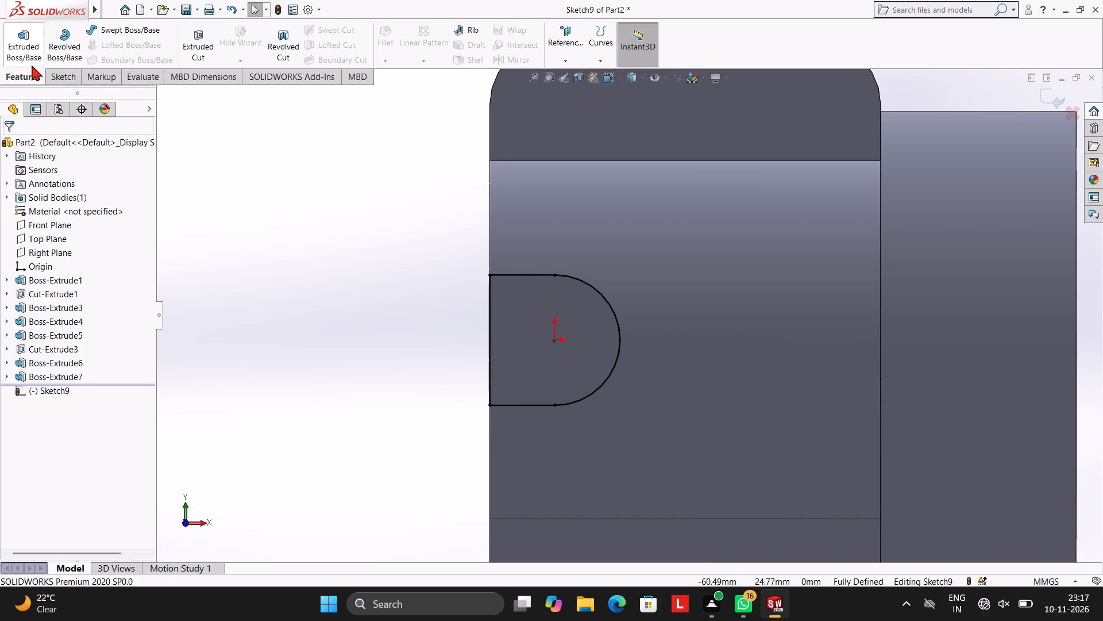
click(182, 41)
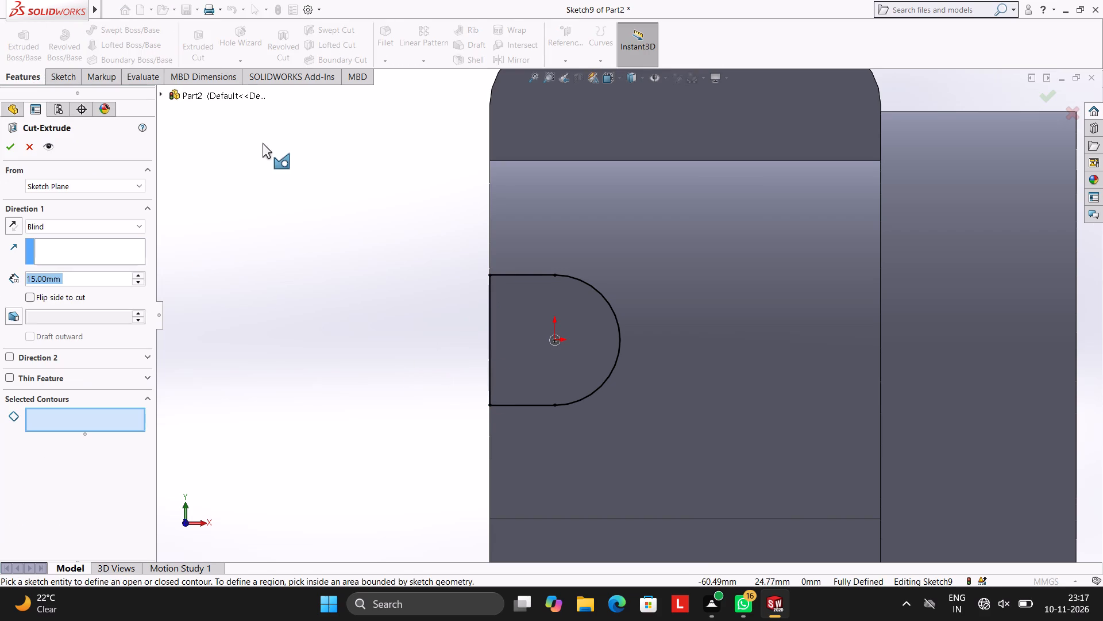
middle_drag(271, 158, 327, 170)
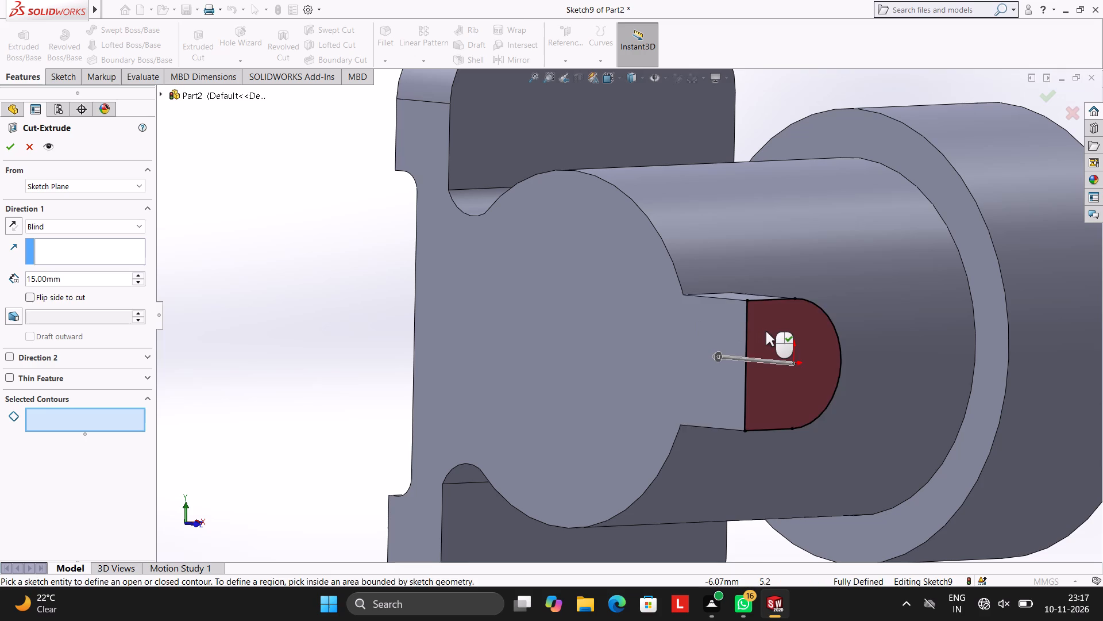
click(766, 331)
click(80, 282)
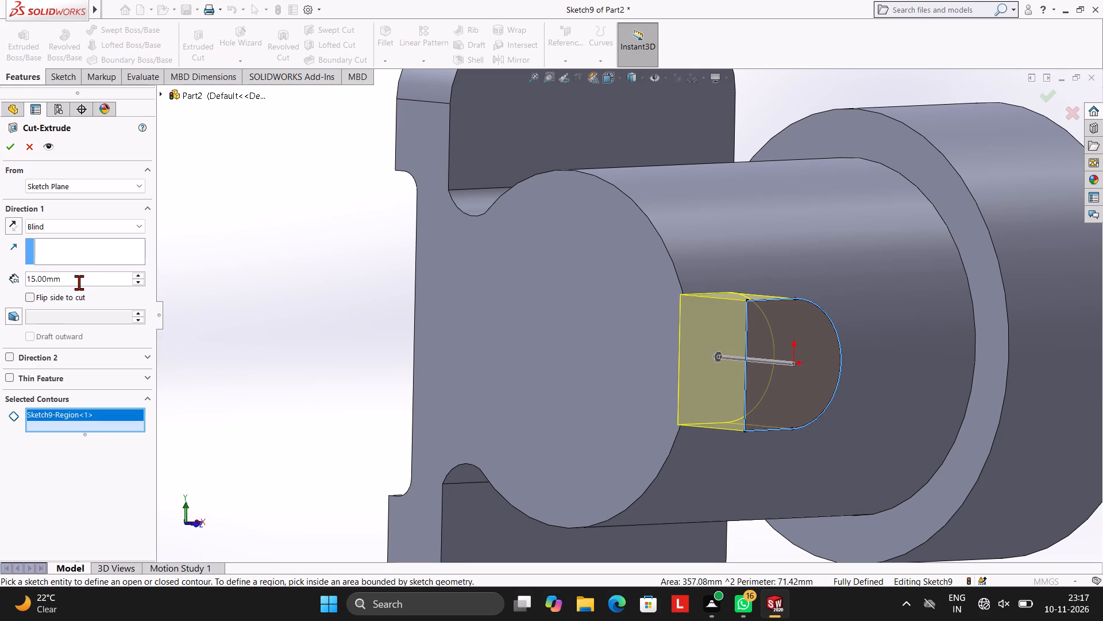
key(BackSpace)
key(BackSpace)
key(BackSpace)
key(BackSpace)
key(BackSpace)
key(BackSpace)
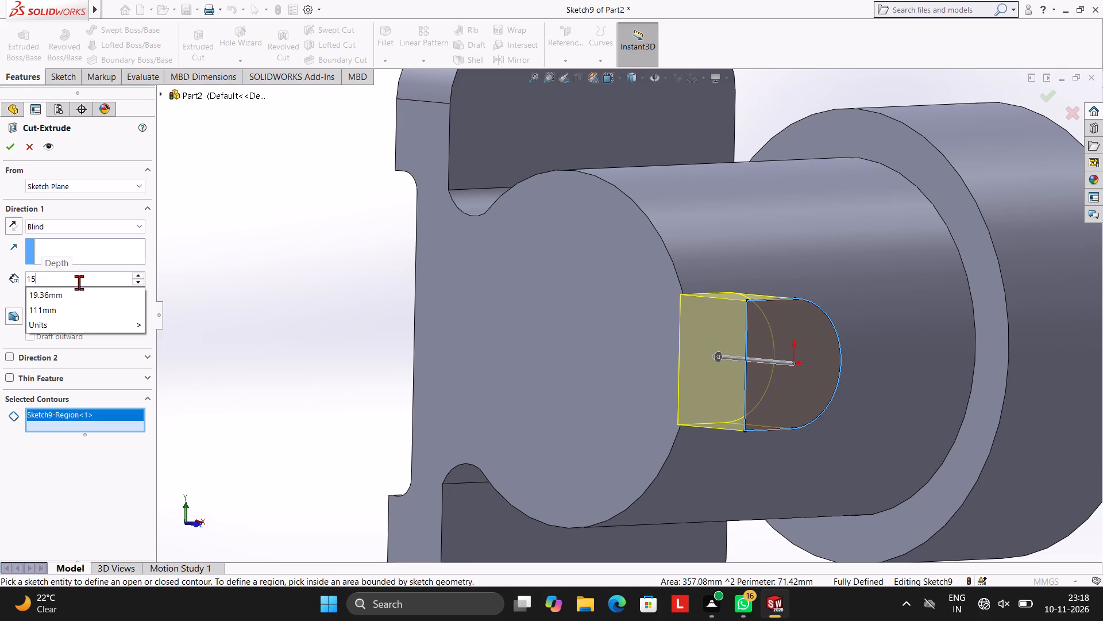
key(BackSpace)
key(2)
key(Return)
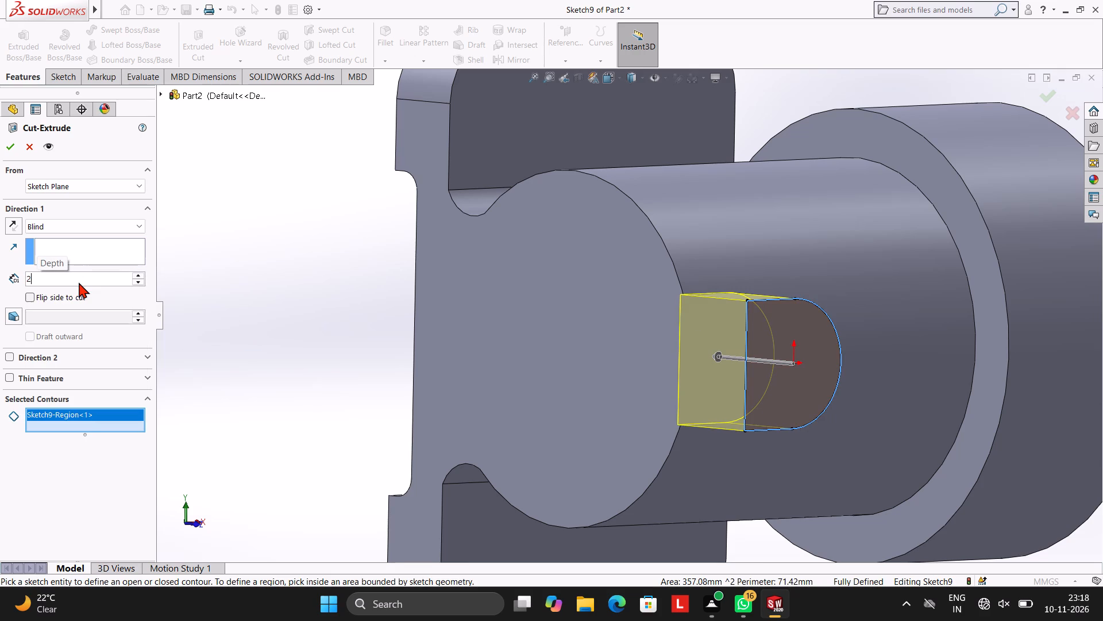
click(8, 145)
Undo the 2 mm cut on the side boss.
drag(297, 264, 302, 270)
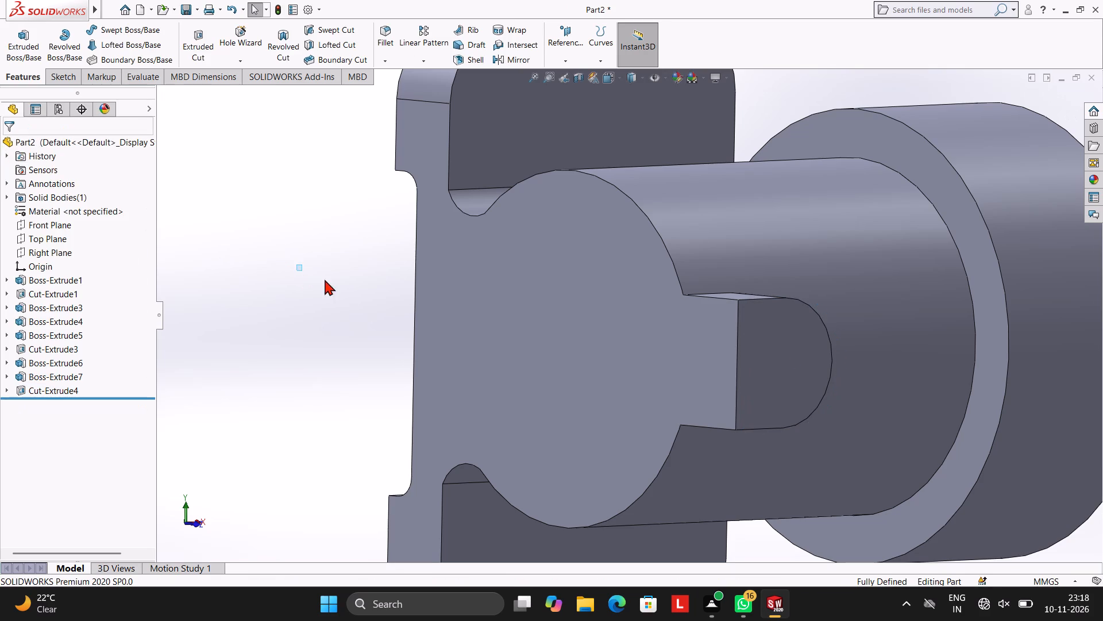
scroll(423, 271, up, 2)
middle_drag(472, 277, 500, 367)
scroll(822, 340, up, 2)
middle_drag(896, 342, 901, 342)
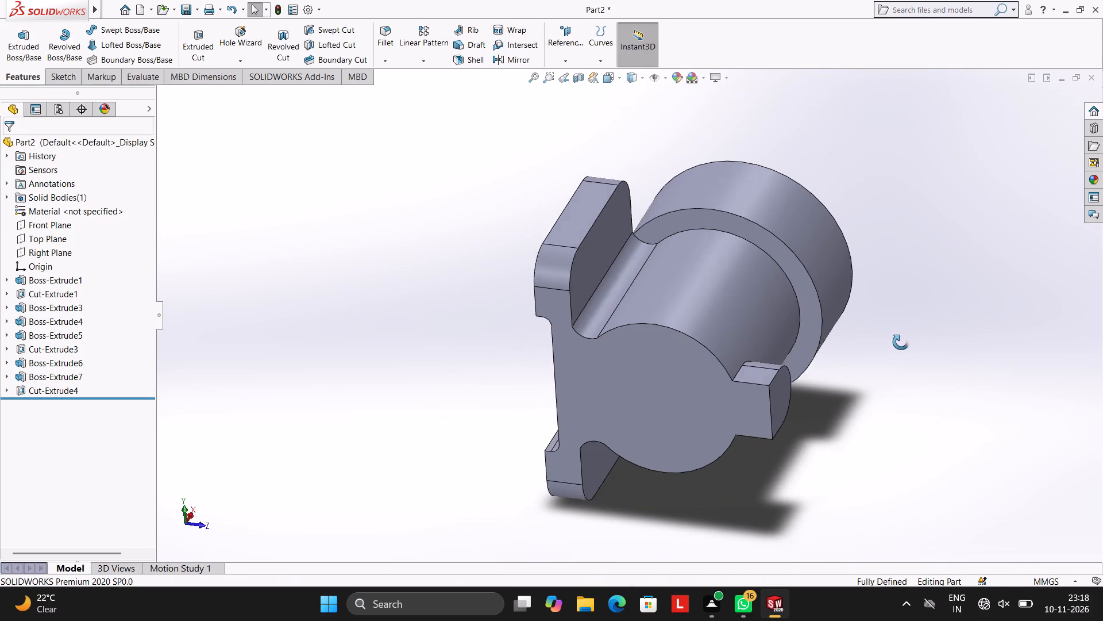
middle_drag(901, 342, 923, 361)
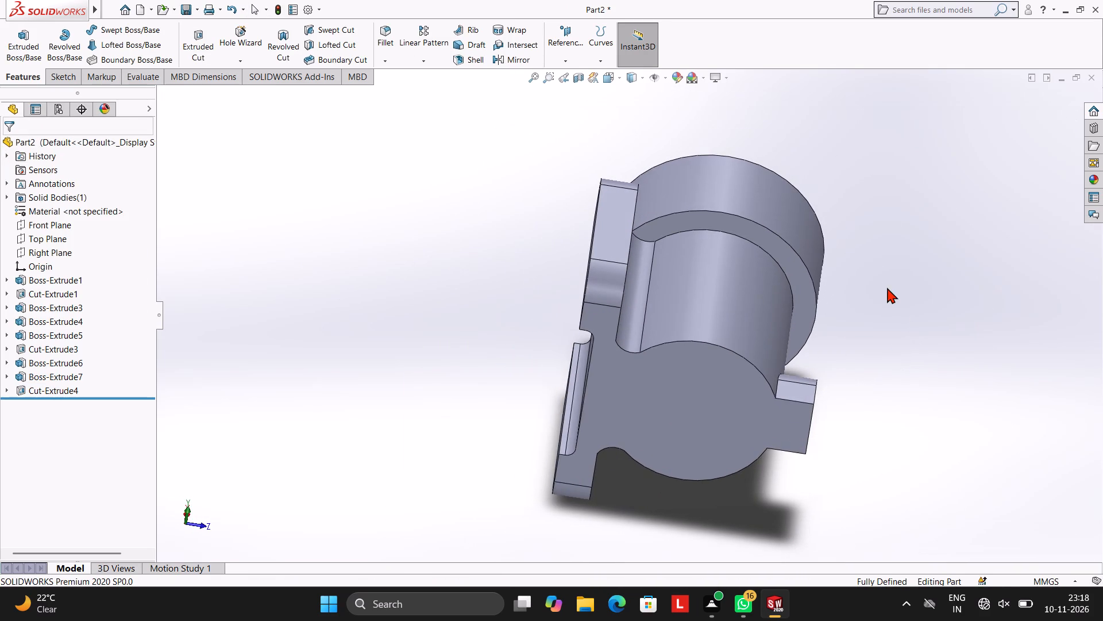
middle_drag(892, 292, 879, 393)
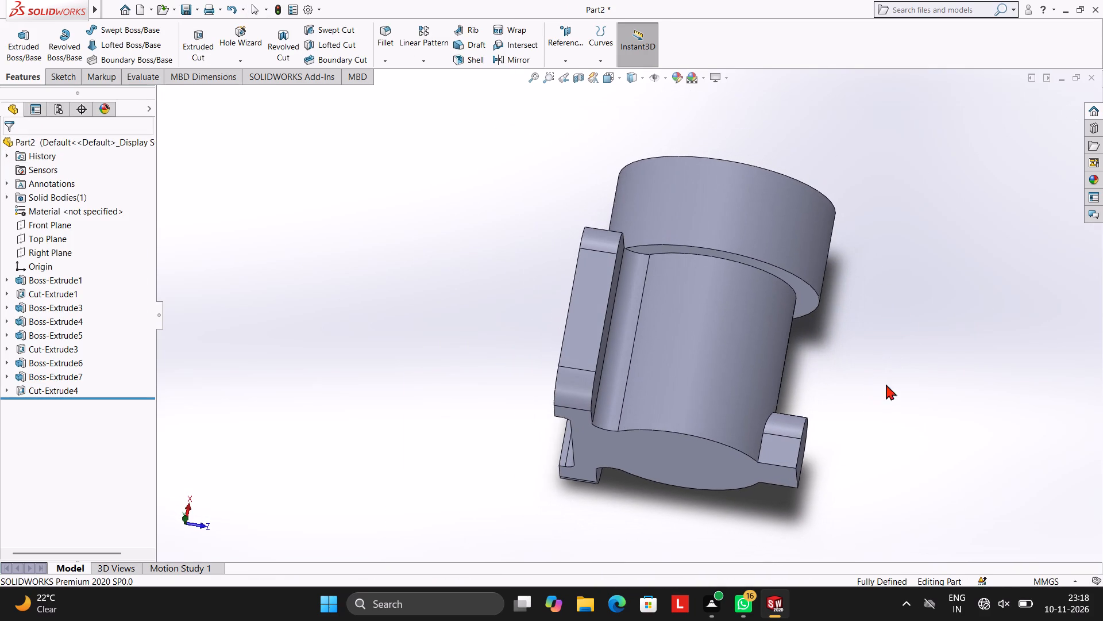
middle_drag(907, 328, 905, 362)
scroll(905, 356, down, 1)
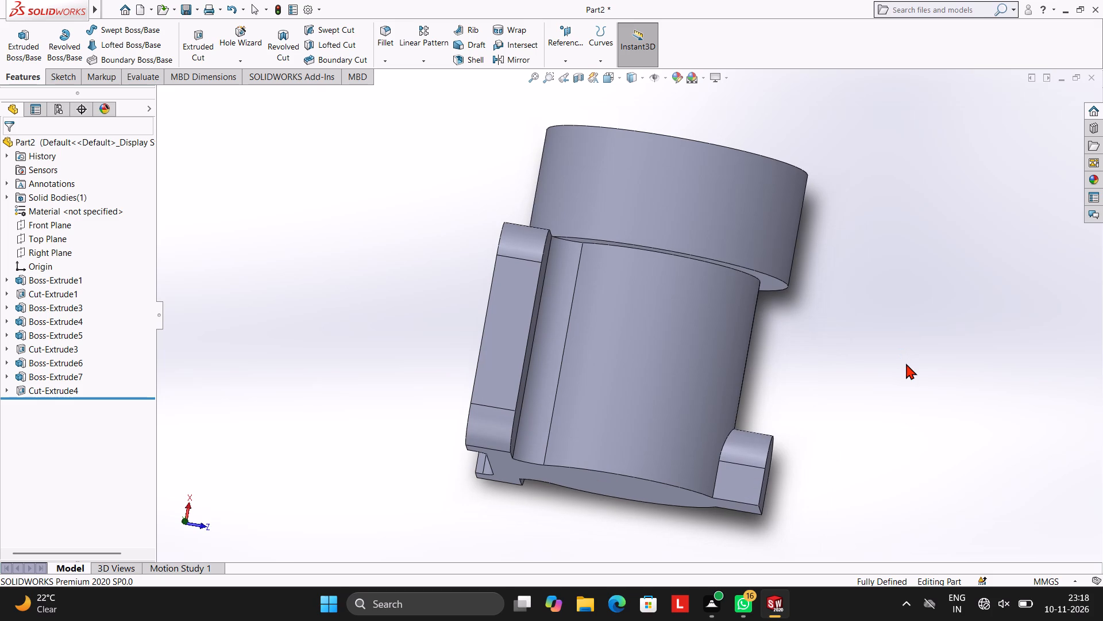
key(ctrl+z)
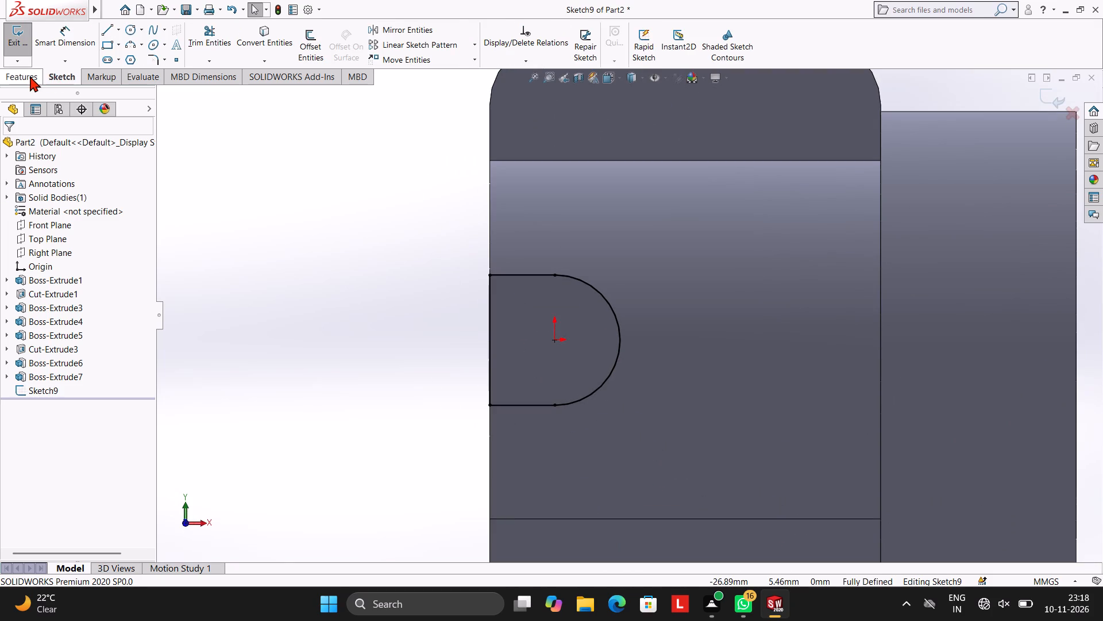
Set up a 5 mm blind Extruded Cut using the round-ended region on the boss face.
click(30, 76)
click(197, 44)
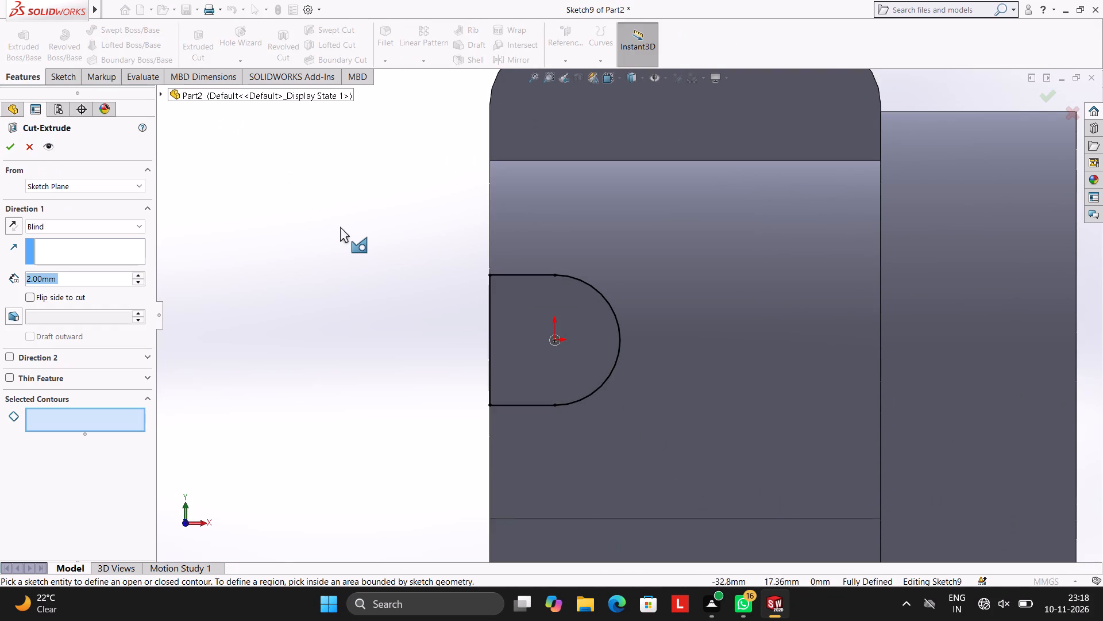
key(5)
key(Return)
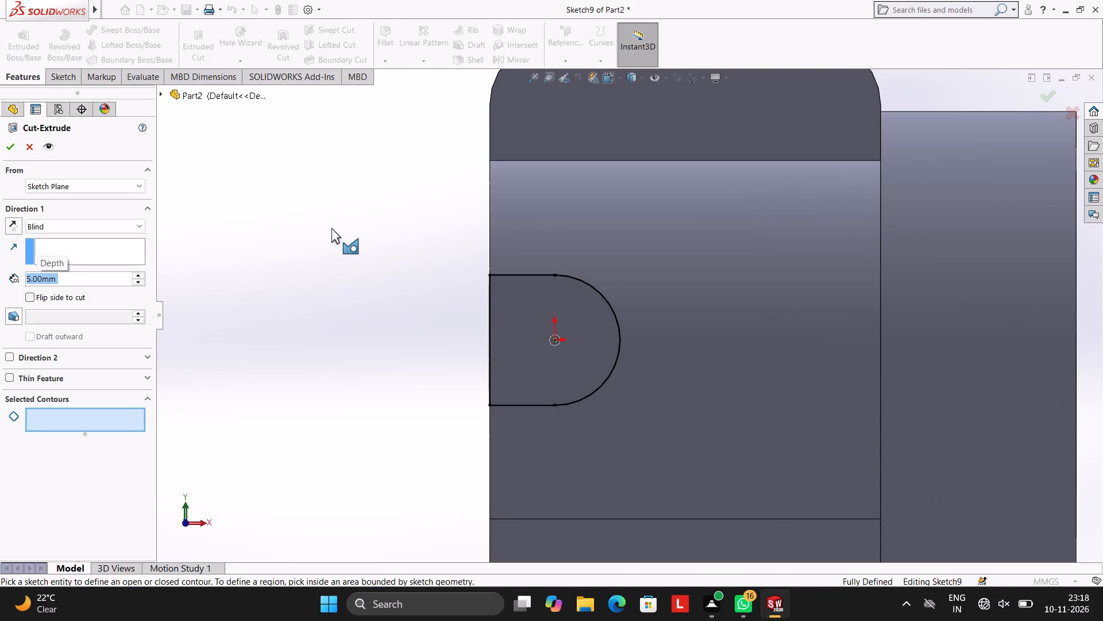
click(545, 317)
middle_drag(556, 310, 655, 354)
scroll(708, 352, up, 4)
middle_drag(793, 343, 799, 425)
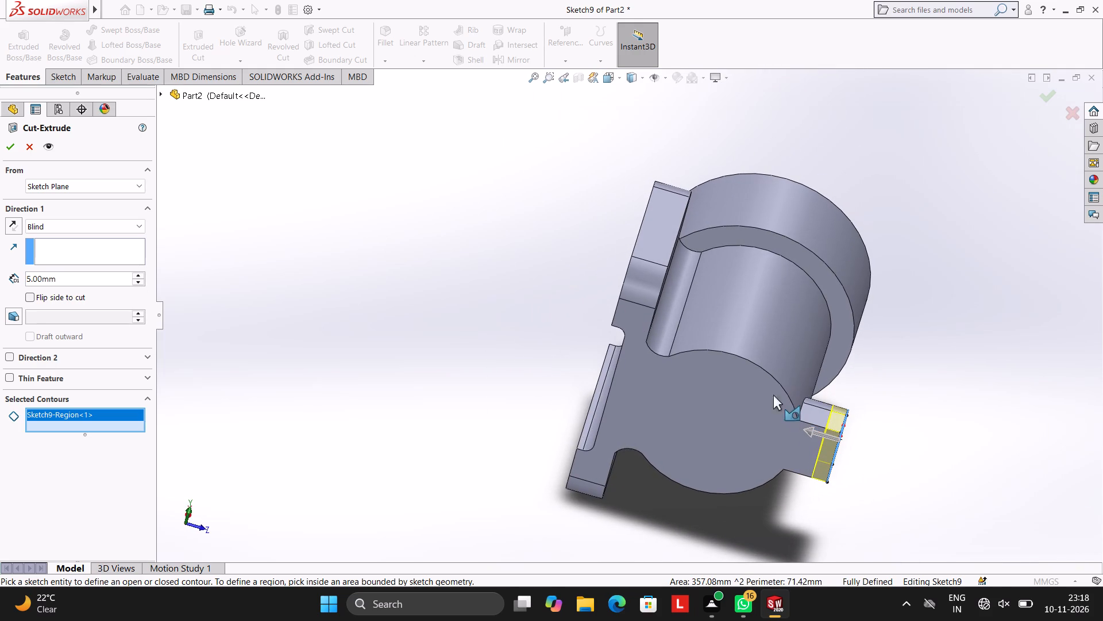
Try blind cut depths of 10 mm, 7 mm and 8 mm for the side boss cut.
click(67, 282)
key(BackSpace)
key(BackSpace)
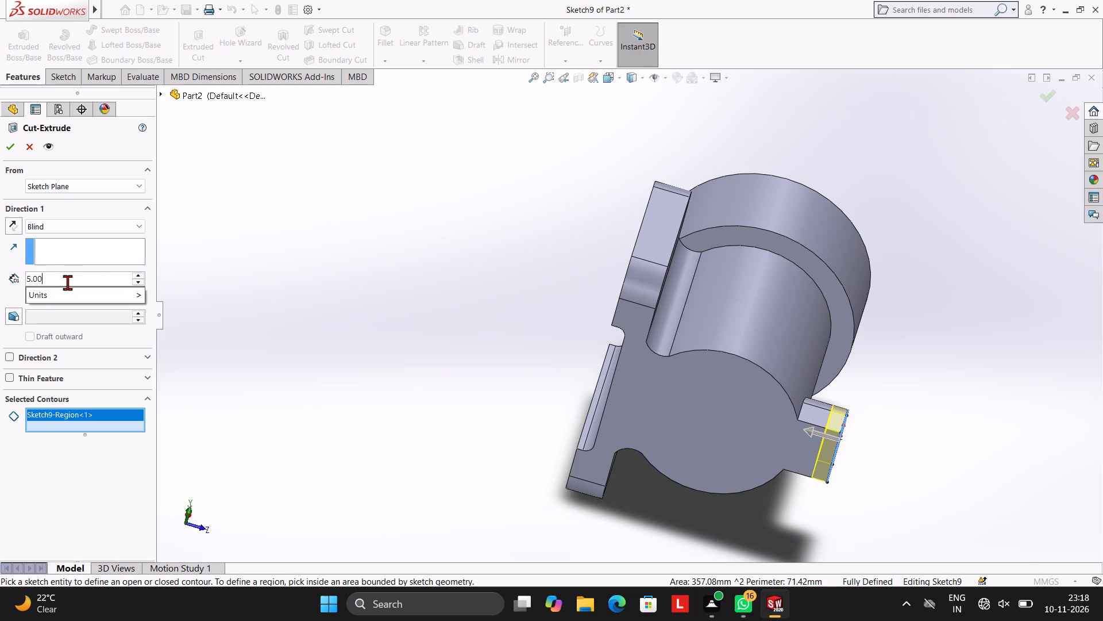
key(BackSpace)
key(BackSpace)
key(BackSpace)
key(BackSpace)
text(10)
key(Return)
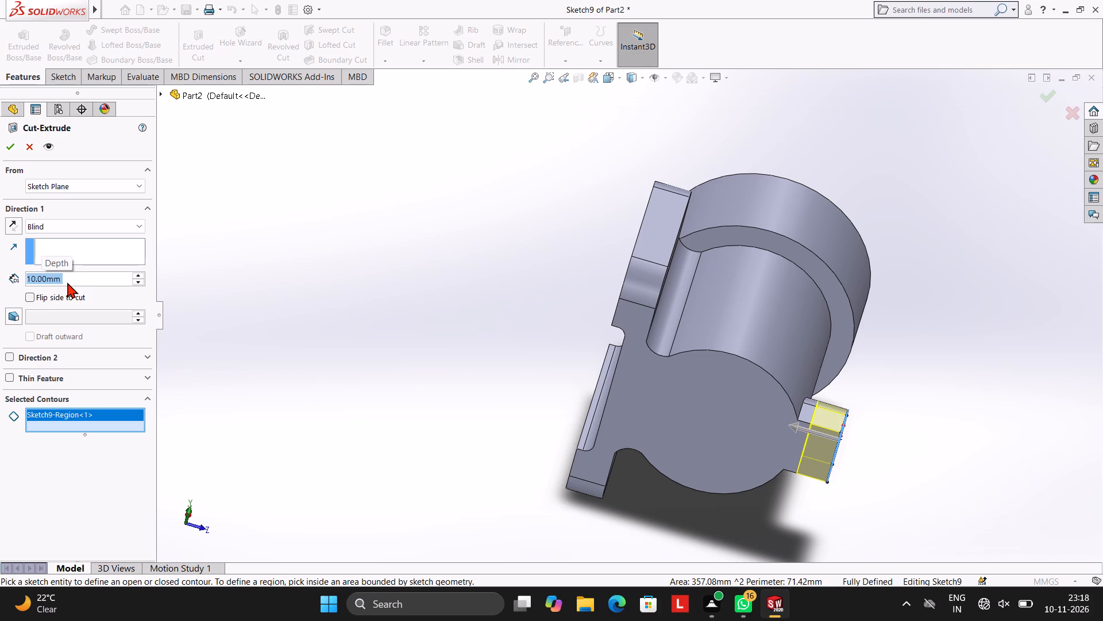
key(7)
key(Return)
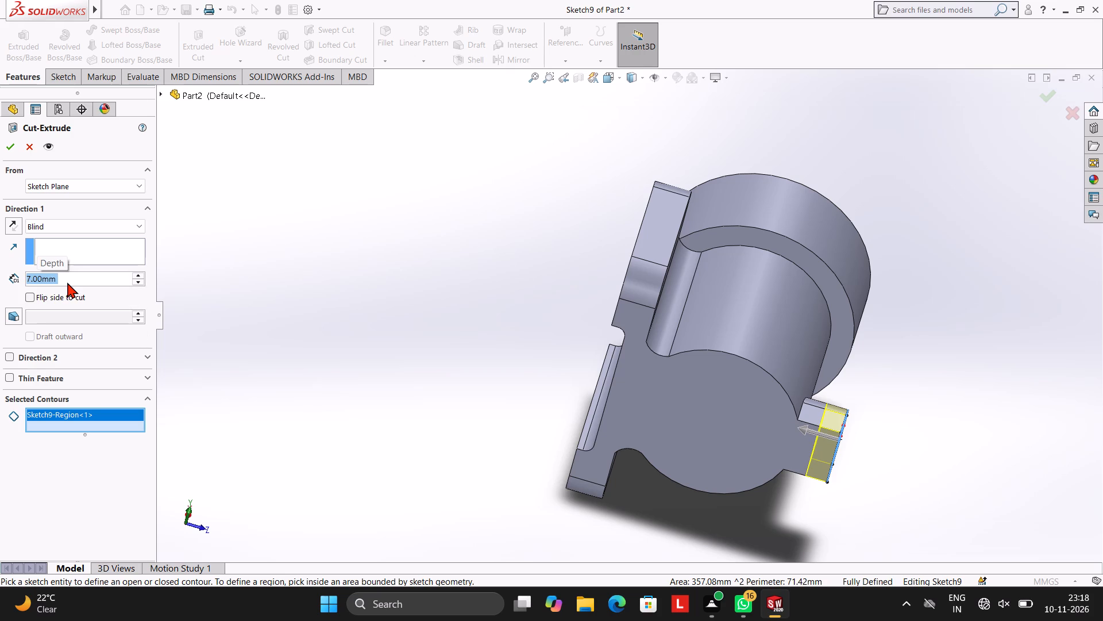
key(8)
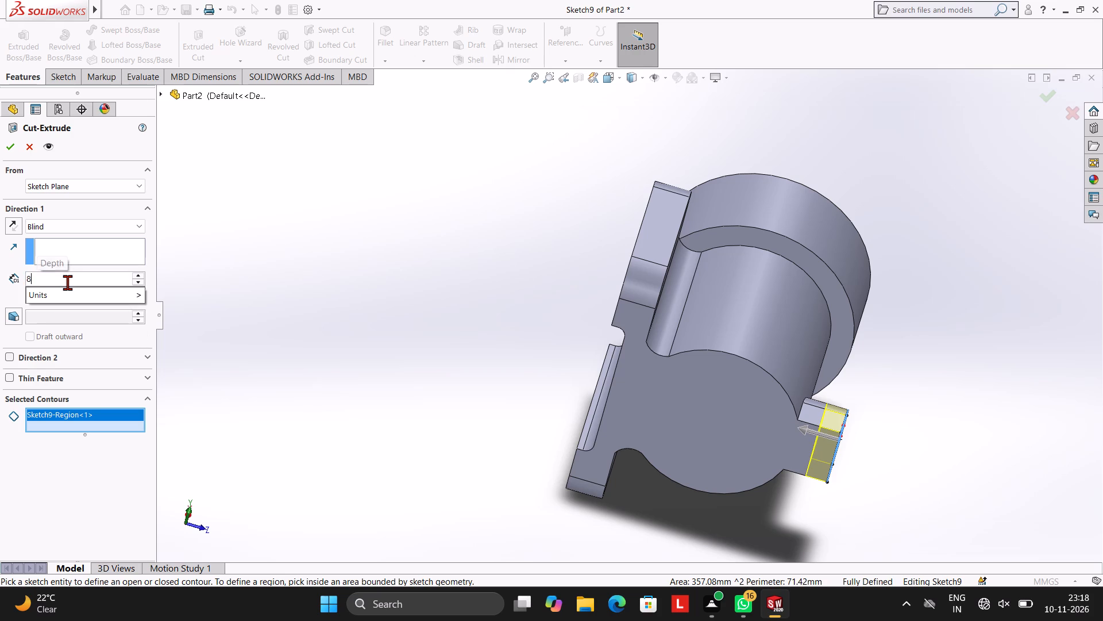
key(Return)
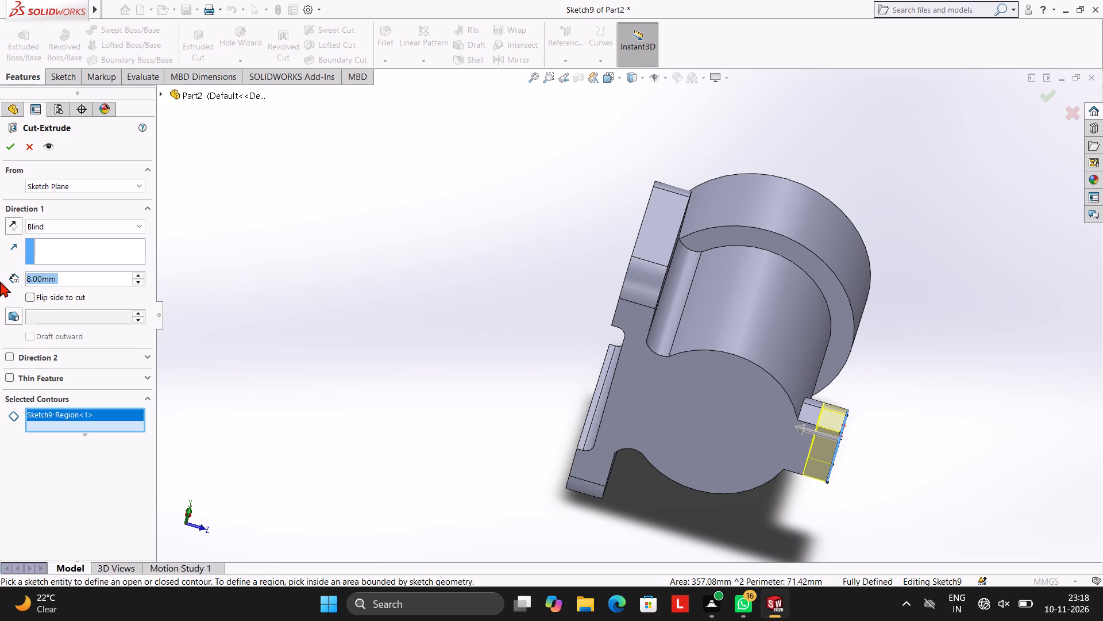
Set the blind cut depth to 7 mm and complete the Extruded Cut on the side boss.
key(7)
key(Return)
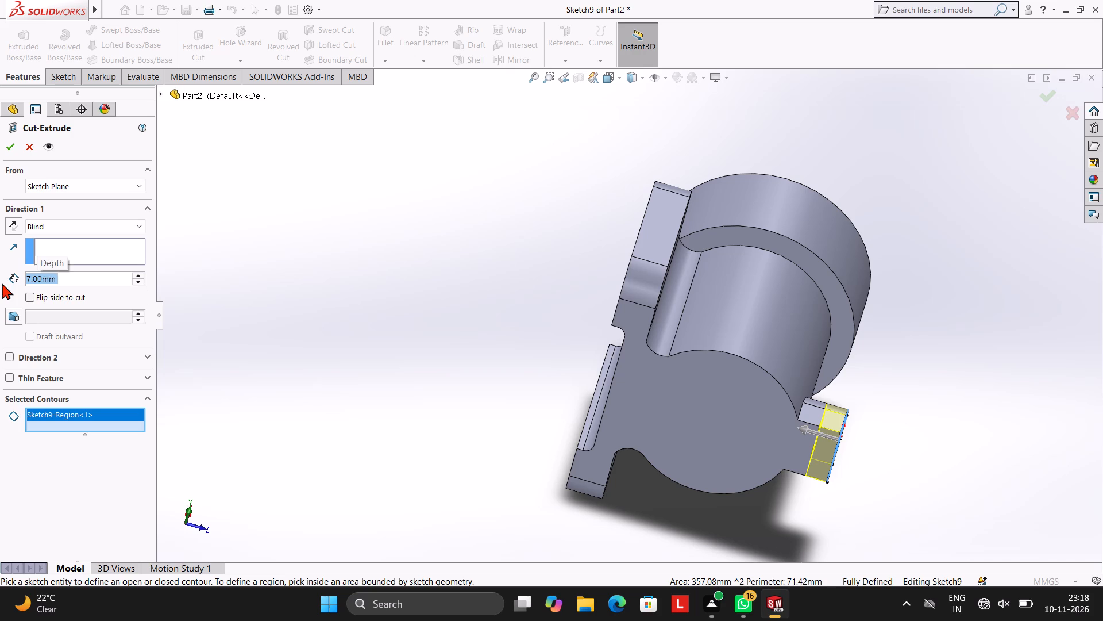
click(15, 151)
click(356, 252)
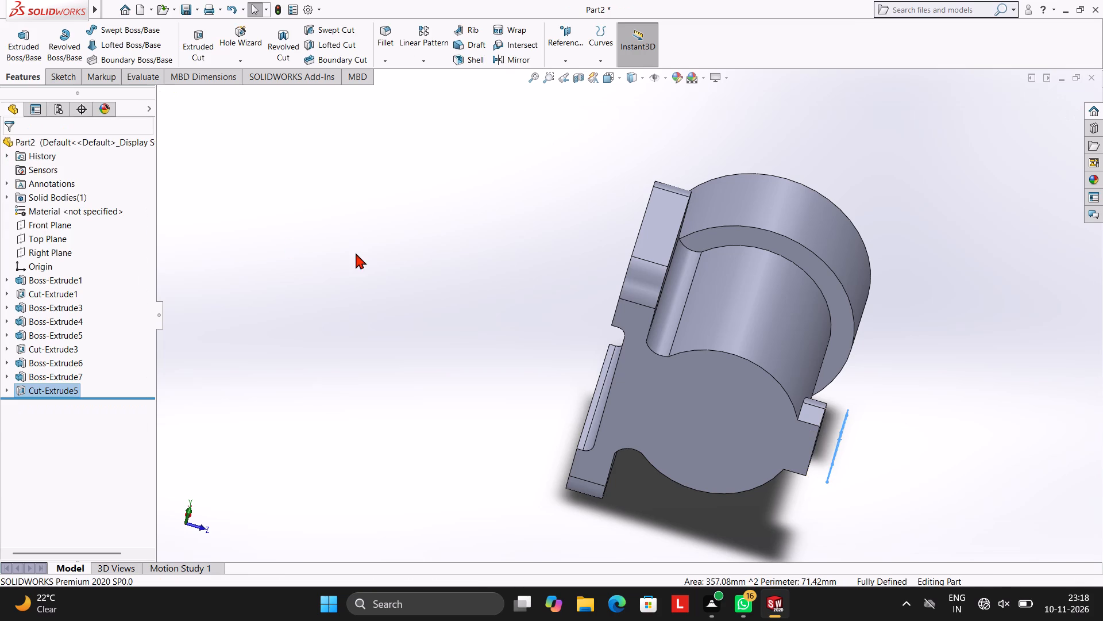
Examine the part from several sides, checking the side boss, plate, collar and bore.
scroll(498, 301, up, 1)
middle_drag(492, 293, 444, 273)
middle_drag(763, 231, 731, 267)
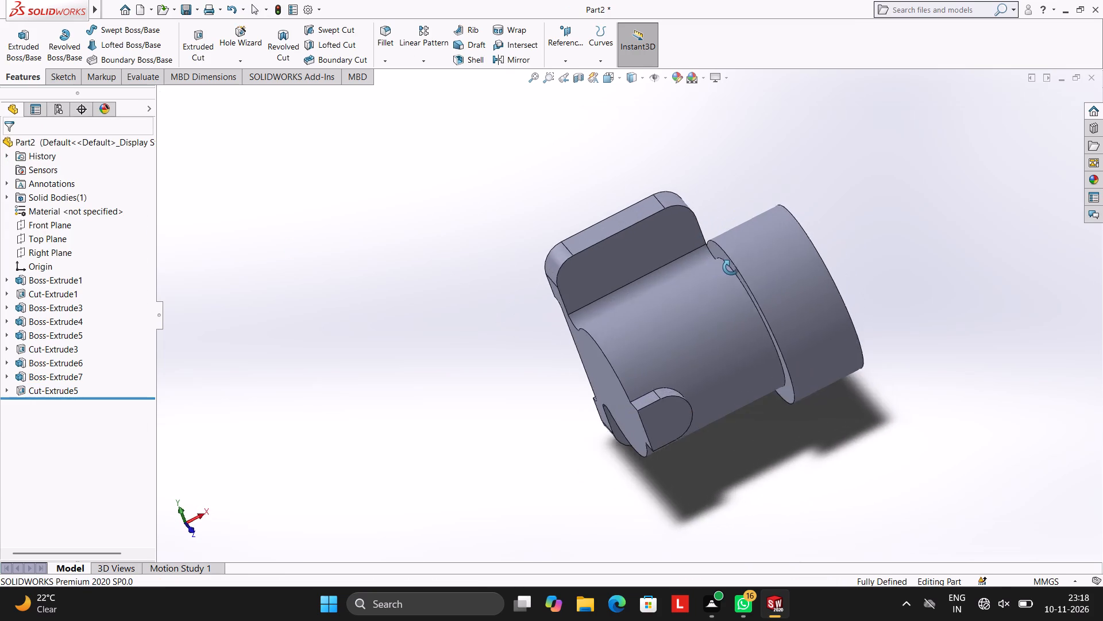
middle_drag(731, 267, 734, 270)
scroll(757, 285, up, 2)
middle_drag(806, 294, 842, 275)
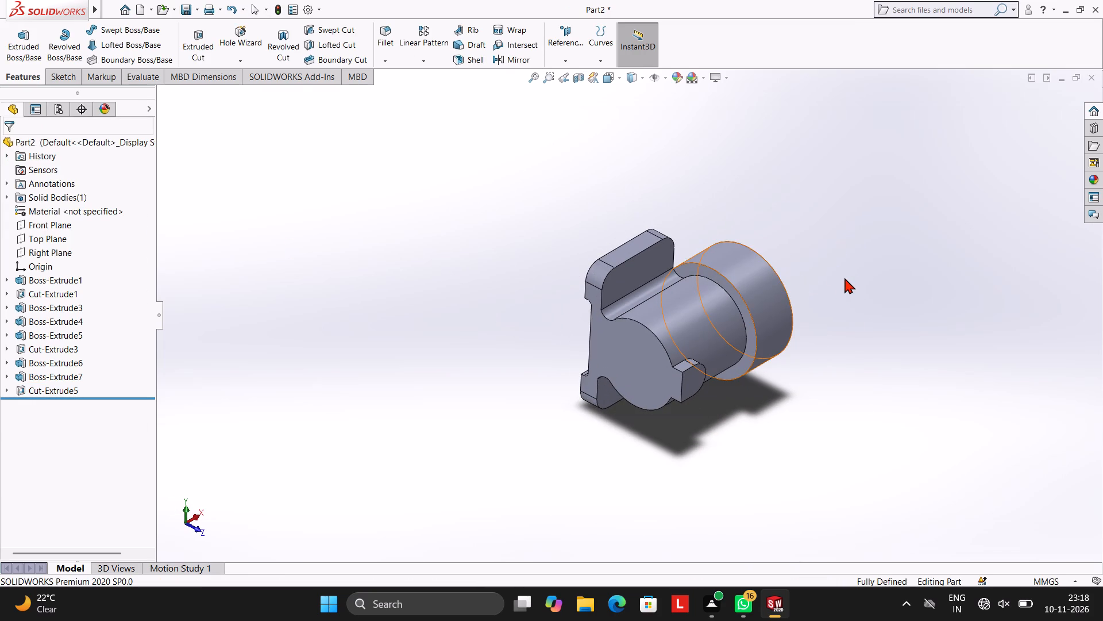
scroll(798, 318, down, 2)
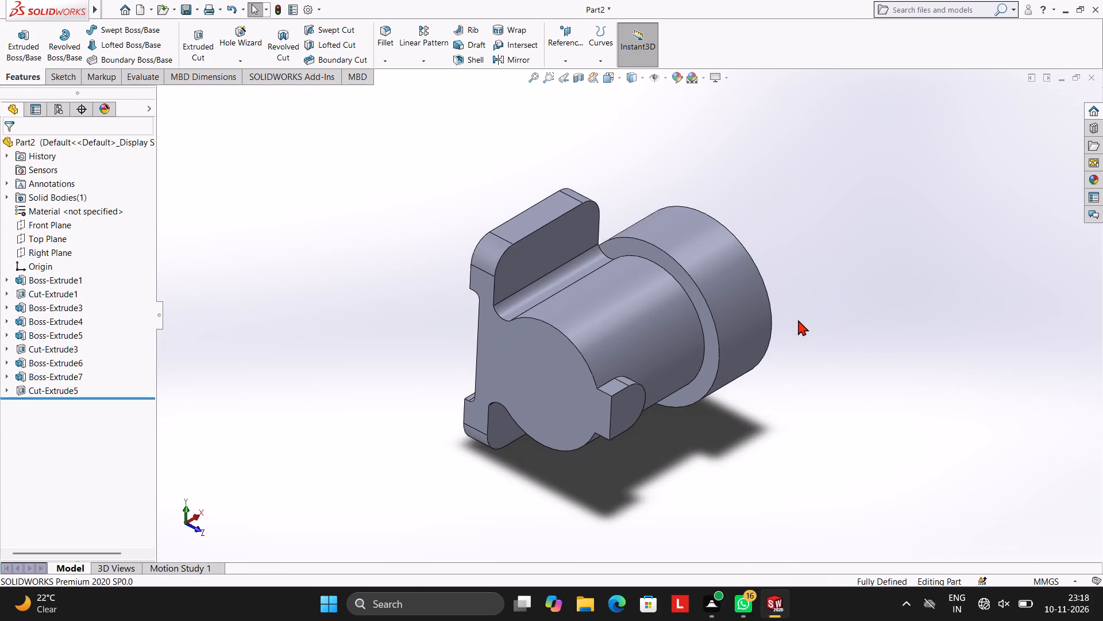
scroll(795, 318, up, 2)
middle_drag(705, 269, 593, 279)
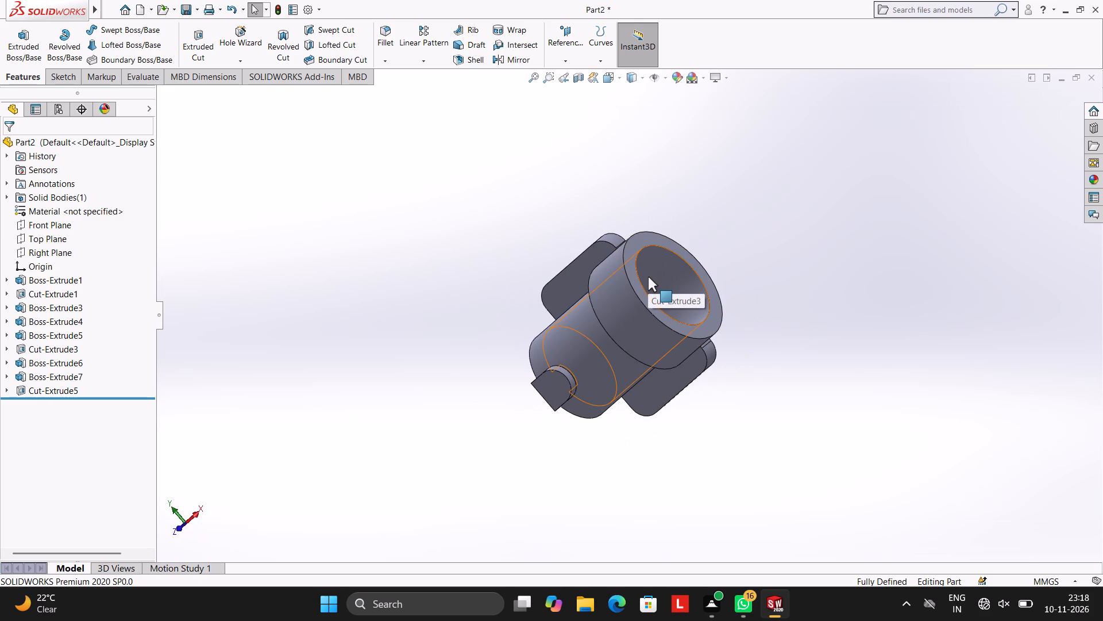
middle_drag(772, 273, 755, 159)
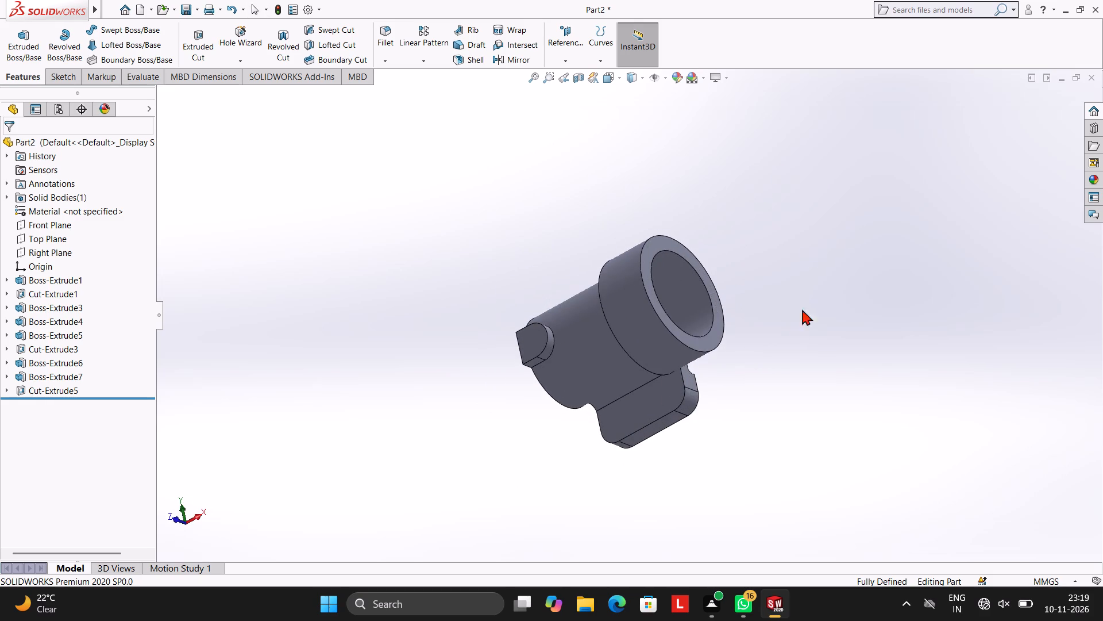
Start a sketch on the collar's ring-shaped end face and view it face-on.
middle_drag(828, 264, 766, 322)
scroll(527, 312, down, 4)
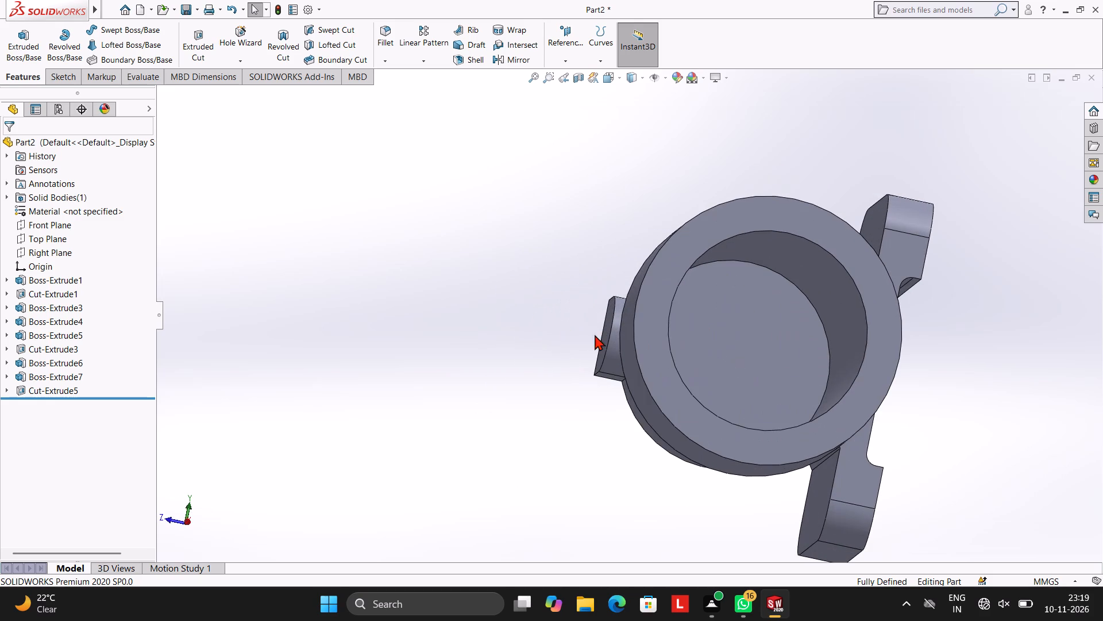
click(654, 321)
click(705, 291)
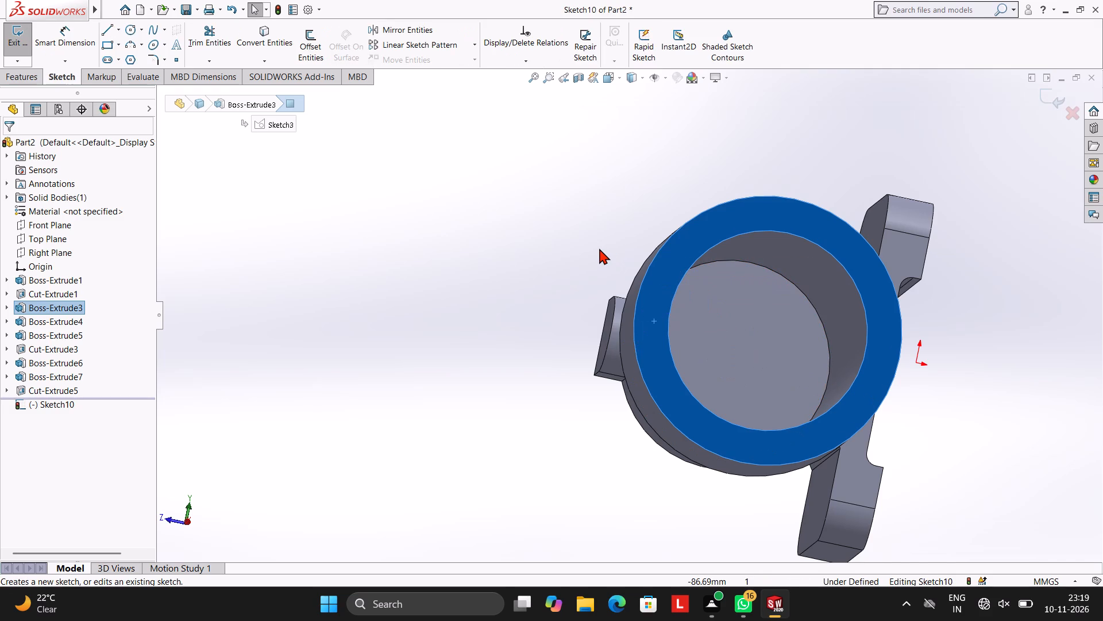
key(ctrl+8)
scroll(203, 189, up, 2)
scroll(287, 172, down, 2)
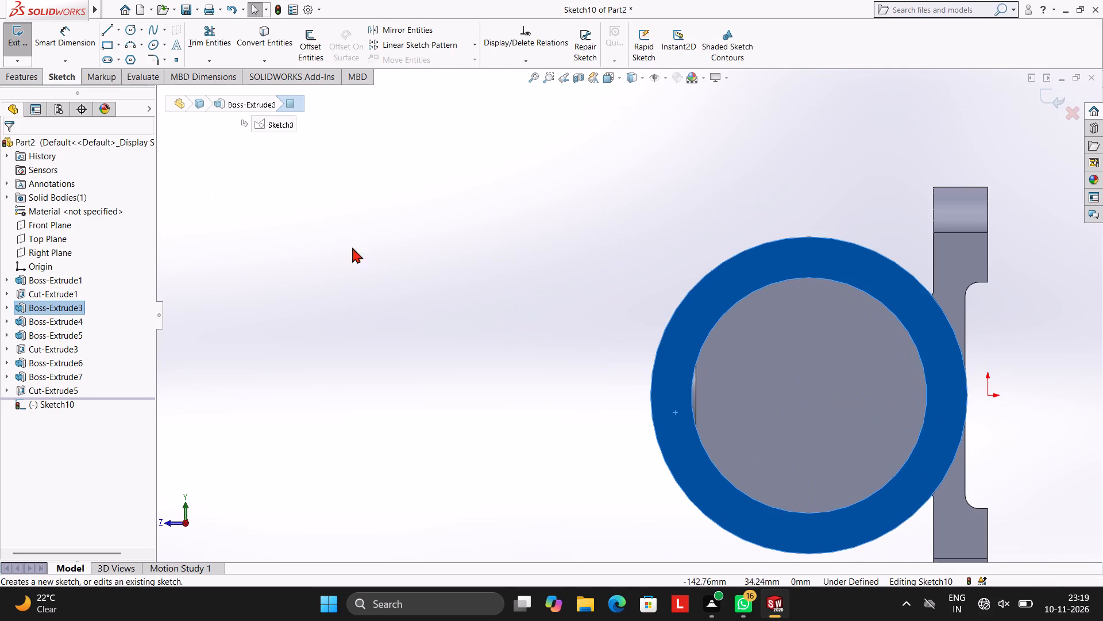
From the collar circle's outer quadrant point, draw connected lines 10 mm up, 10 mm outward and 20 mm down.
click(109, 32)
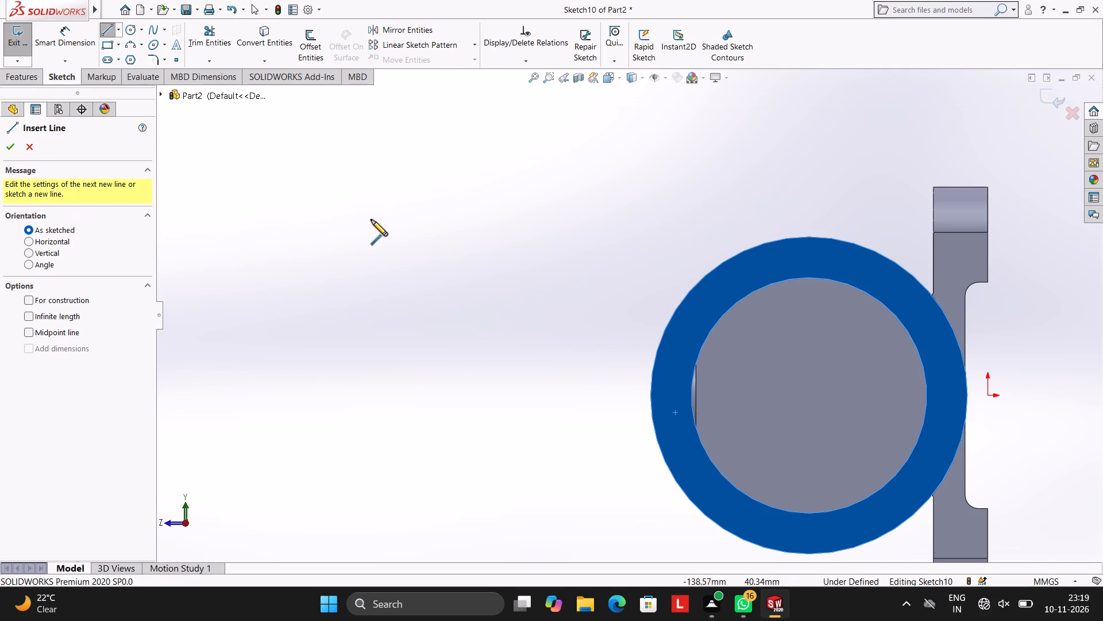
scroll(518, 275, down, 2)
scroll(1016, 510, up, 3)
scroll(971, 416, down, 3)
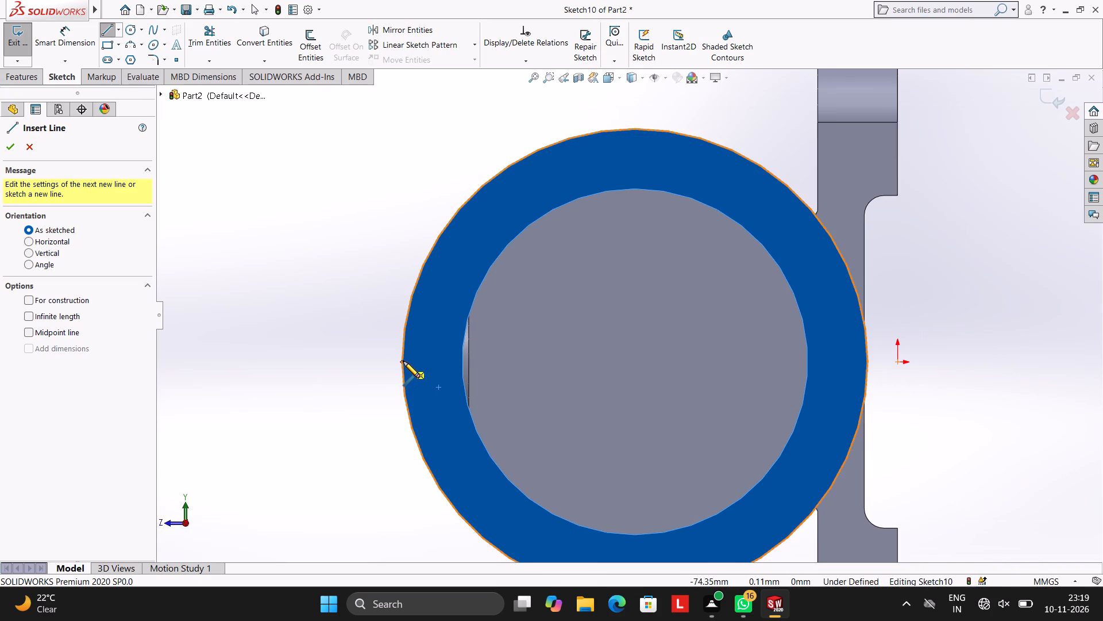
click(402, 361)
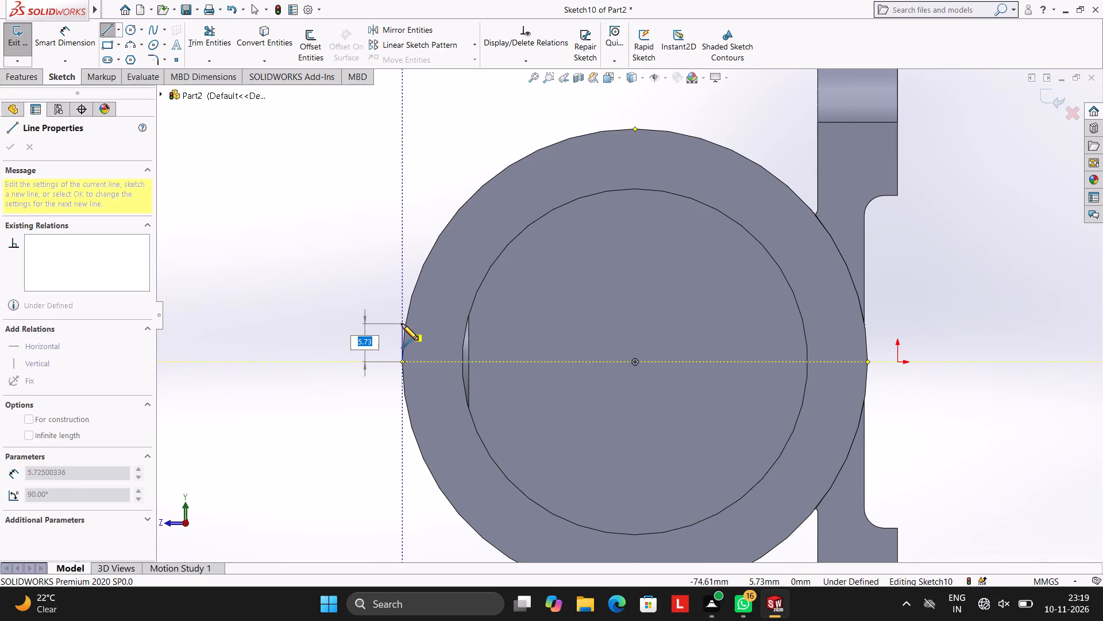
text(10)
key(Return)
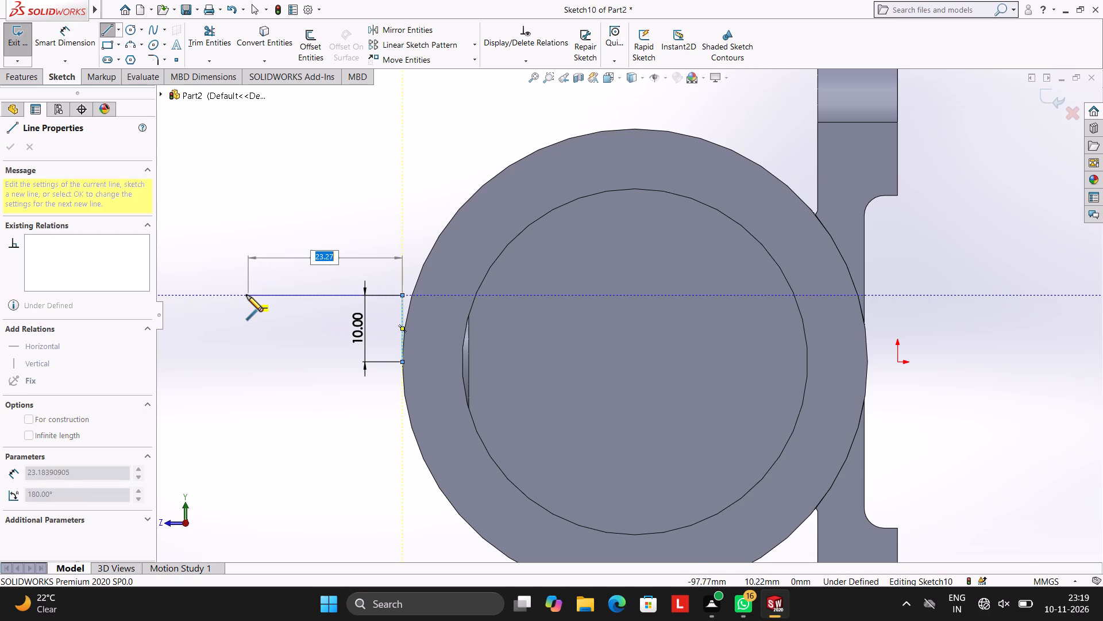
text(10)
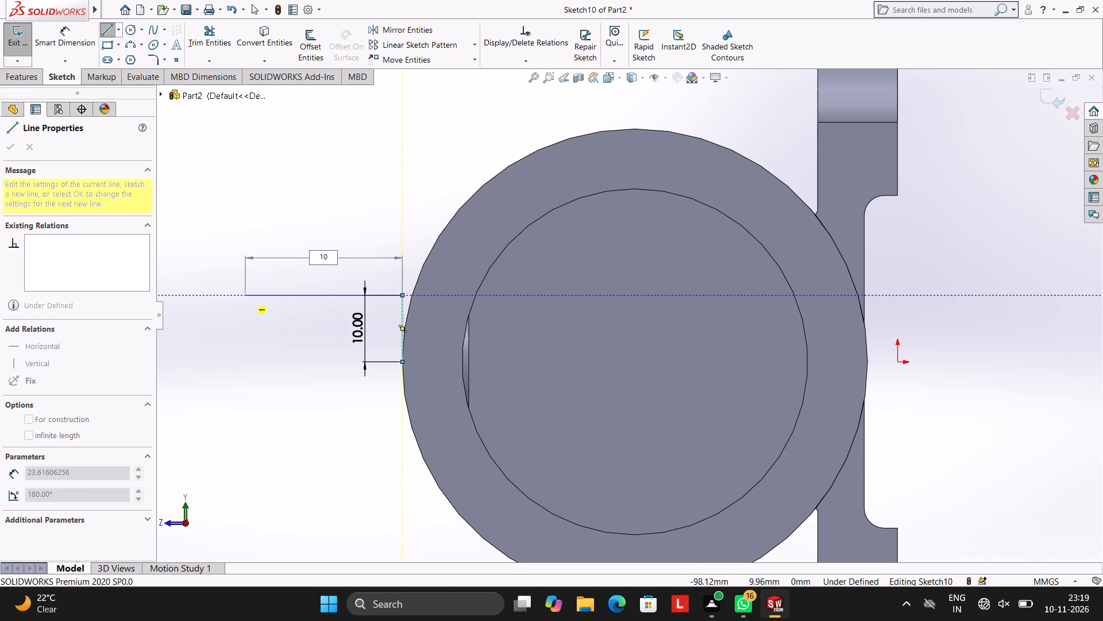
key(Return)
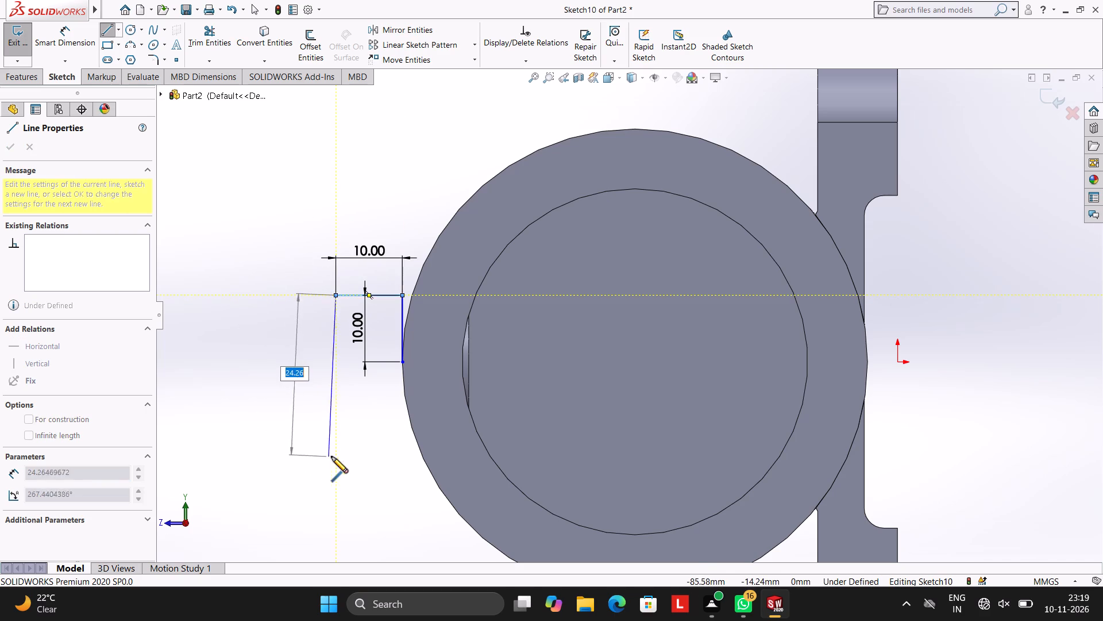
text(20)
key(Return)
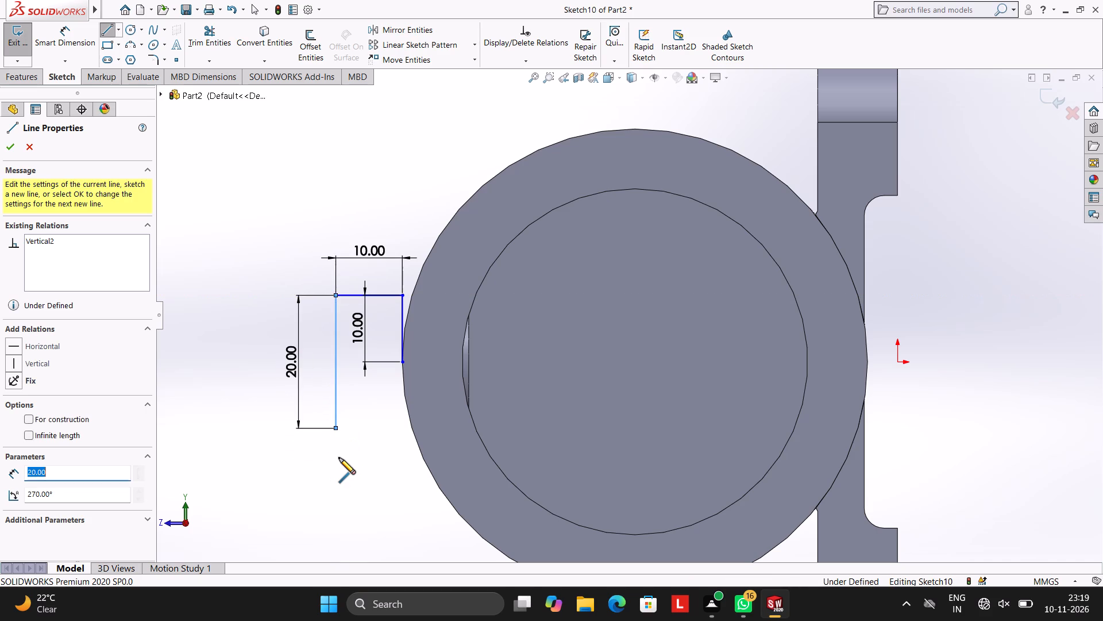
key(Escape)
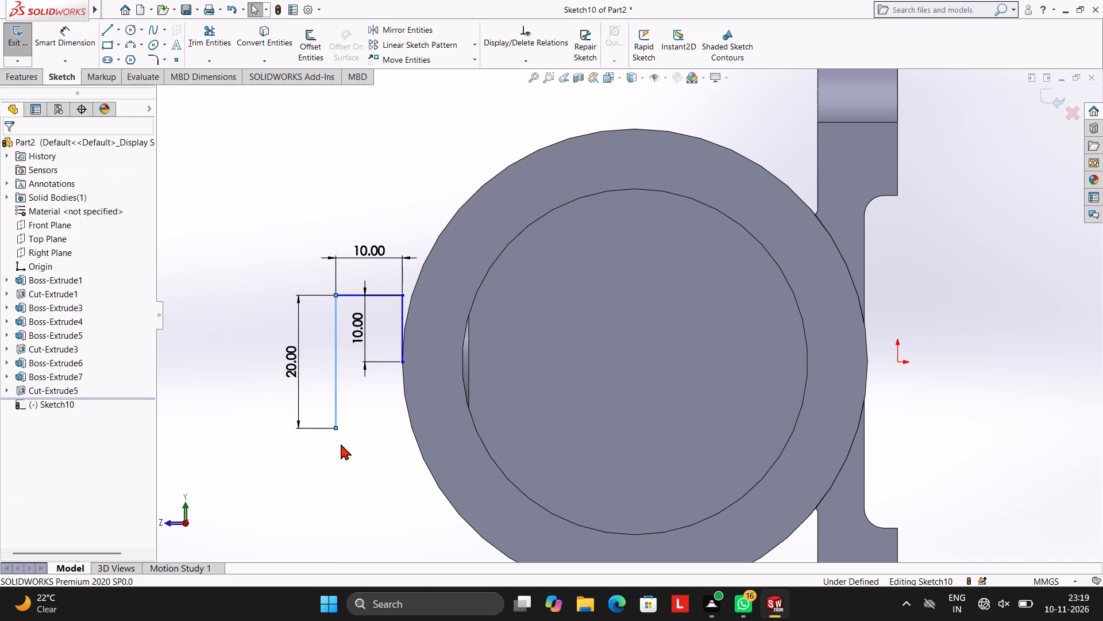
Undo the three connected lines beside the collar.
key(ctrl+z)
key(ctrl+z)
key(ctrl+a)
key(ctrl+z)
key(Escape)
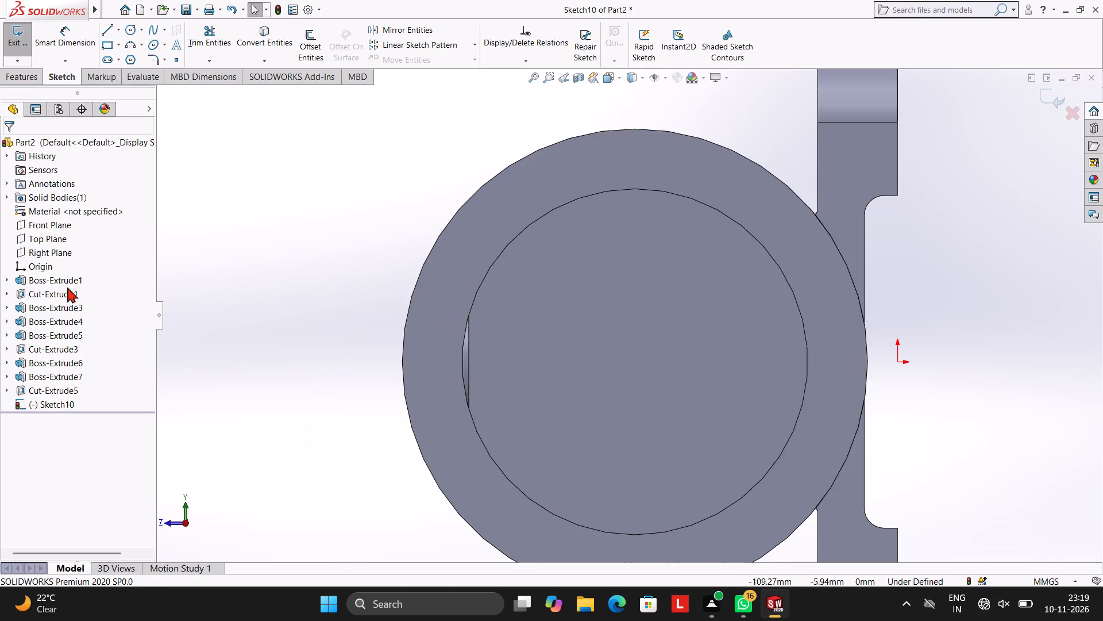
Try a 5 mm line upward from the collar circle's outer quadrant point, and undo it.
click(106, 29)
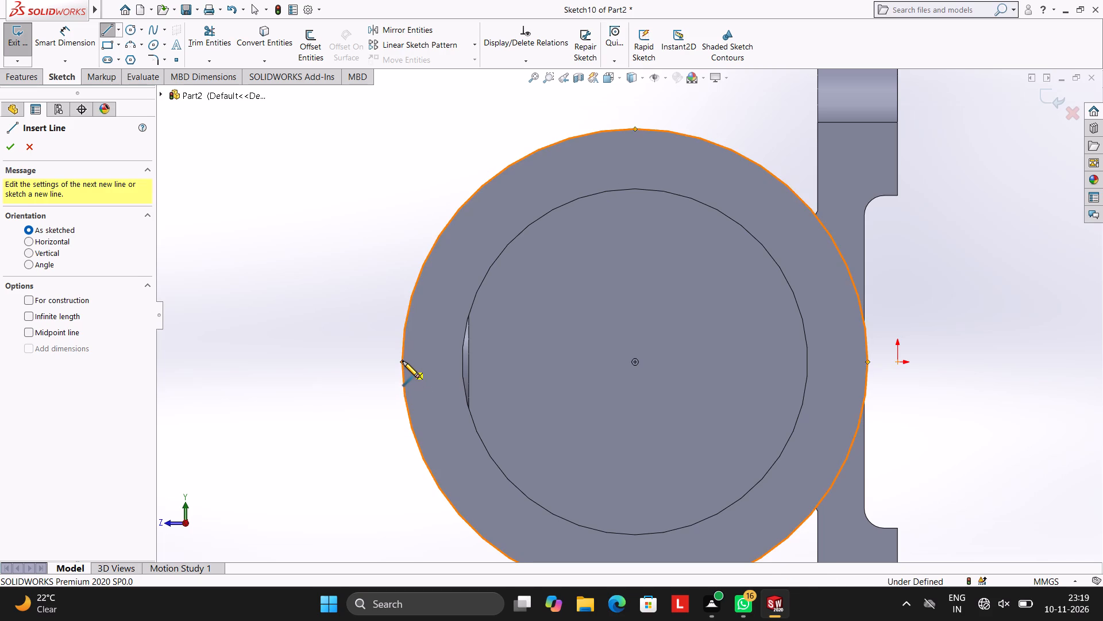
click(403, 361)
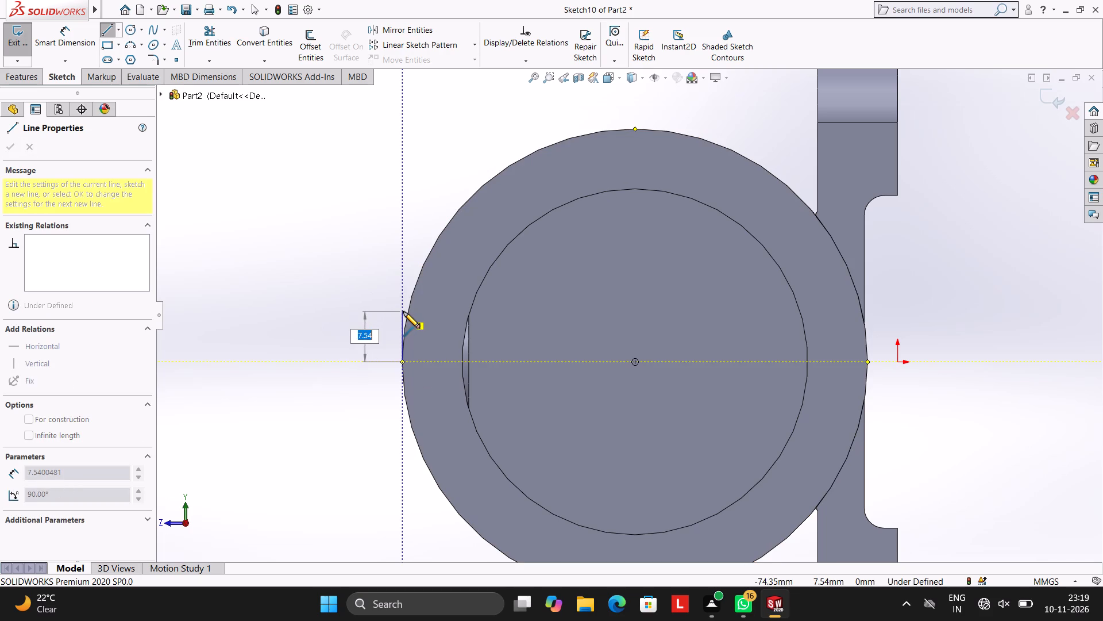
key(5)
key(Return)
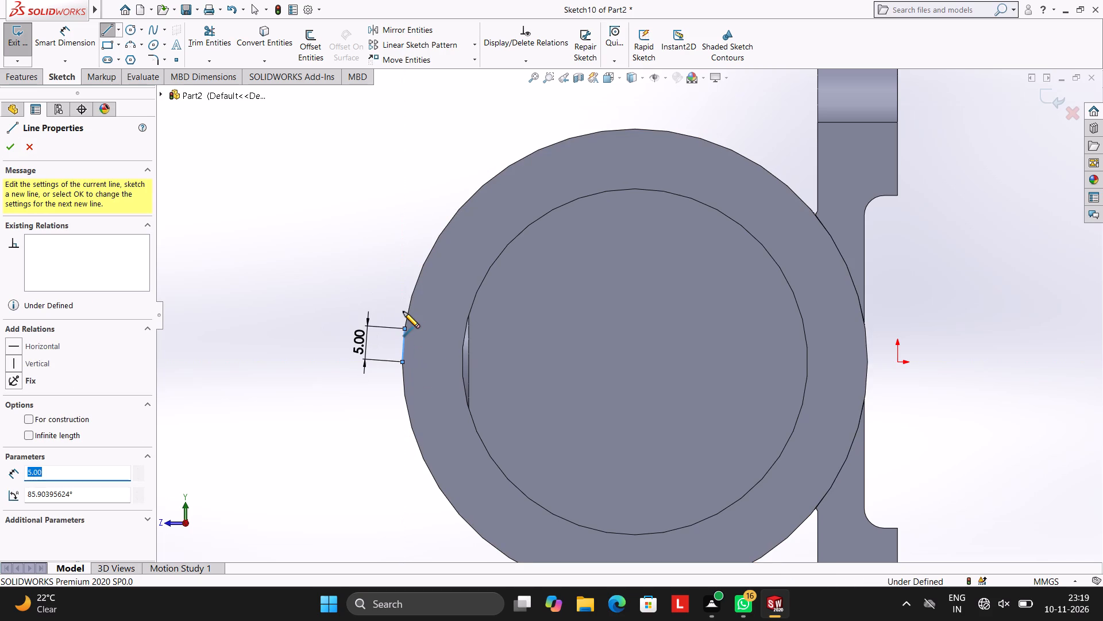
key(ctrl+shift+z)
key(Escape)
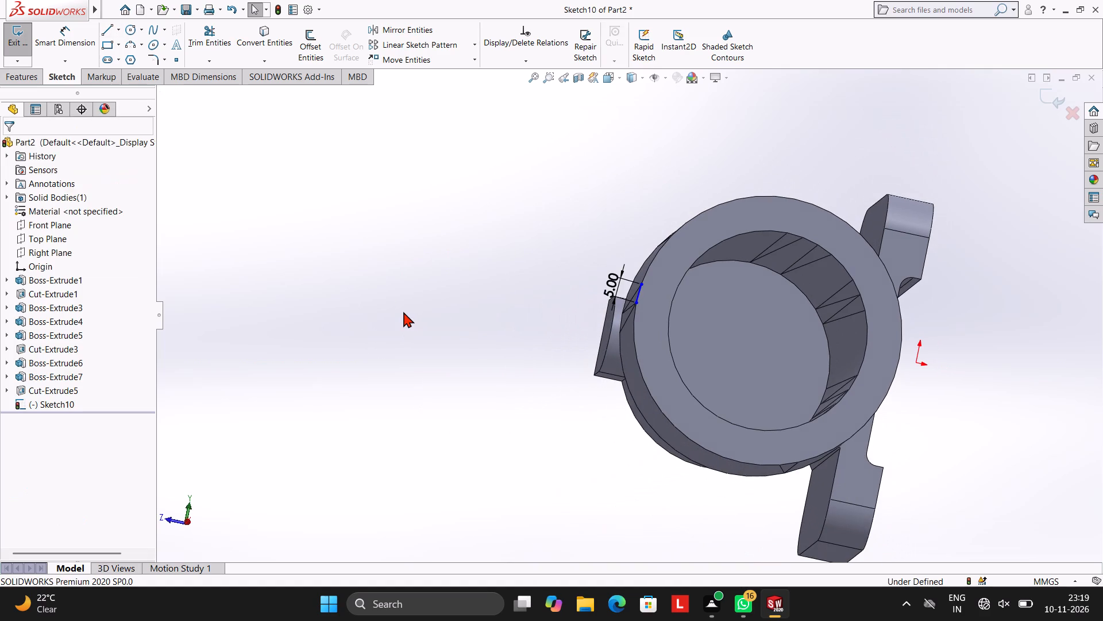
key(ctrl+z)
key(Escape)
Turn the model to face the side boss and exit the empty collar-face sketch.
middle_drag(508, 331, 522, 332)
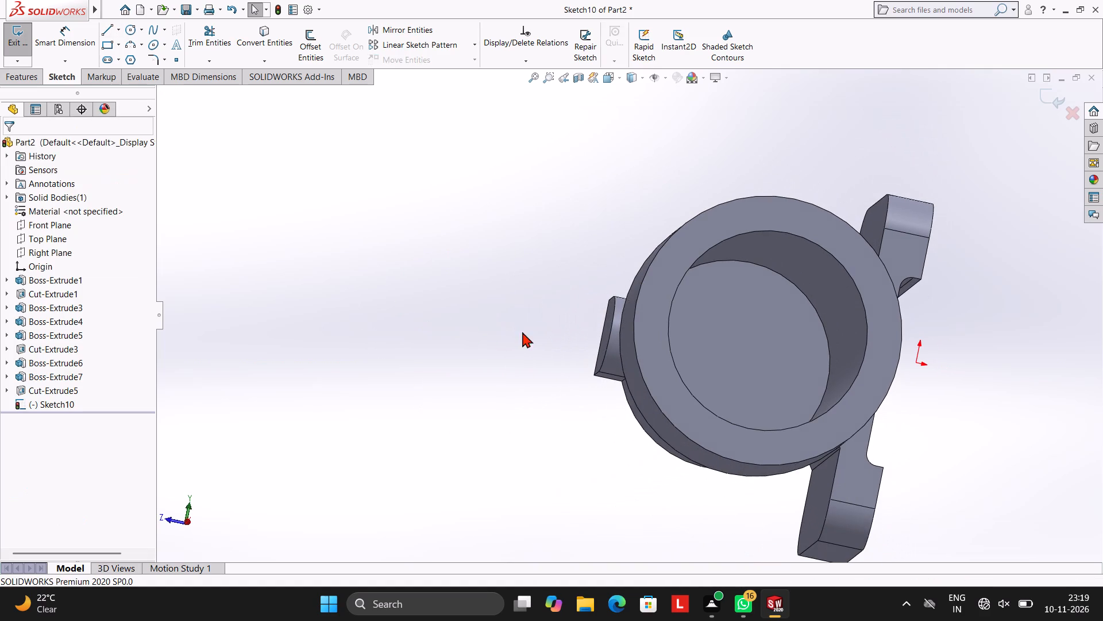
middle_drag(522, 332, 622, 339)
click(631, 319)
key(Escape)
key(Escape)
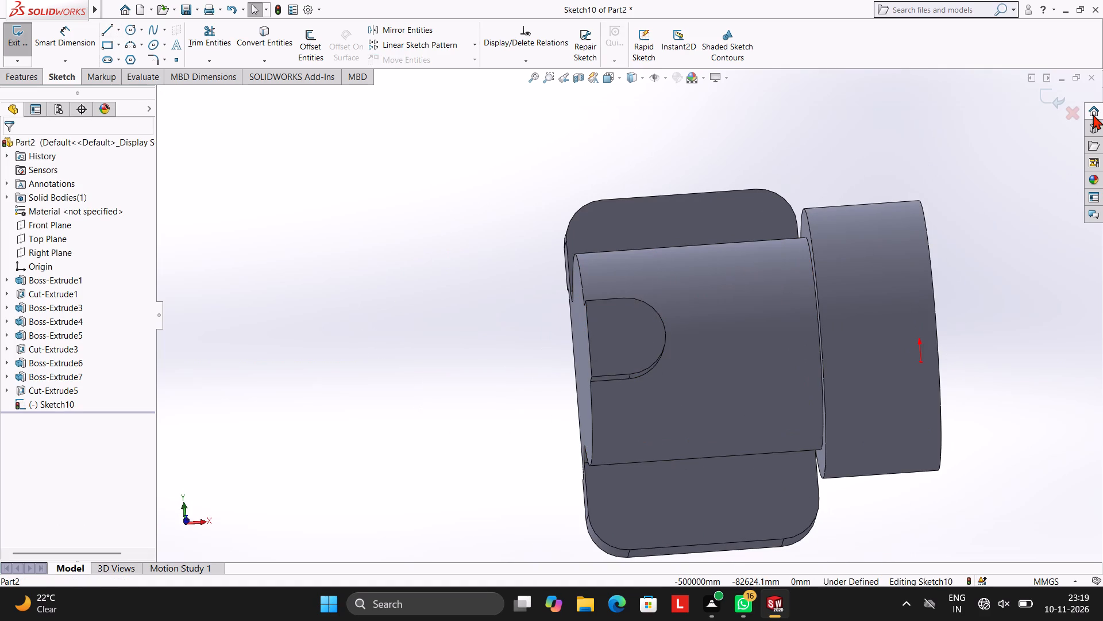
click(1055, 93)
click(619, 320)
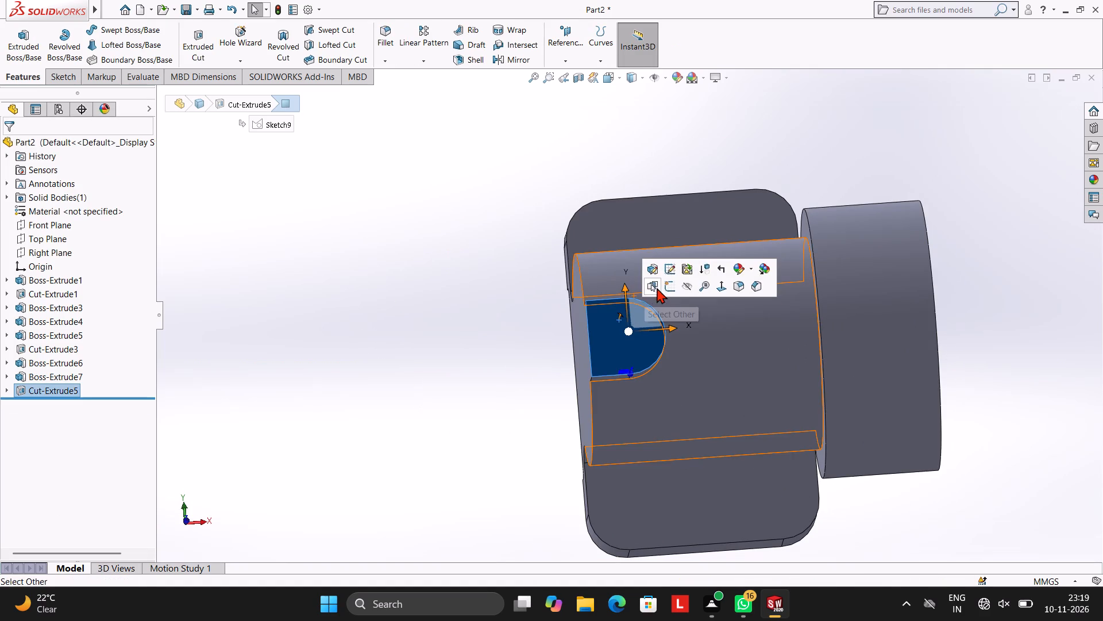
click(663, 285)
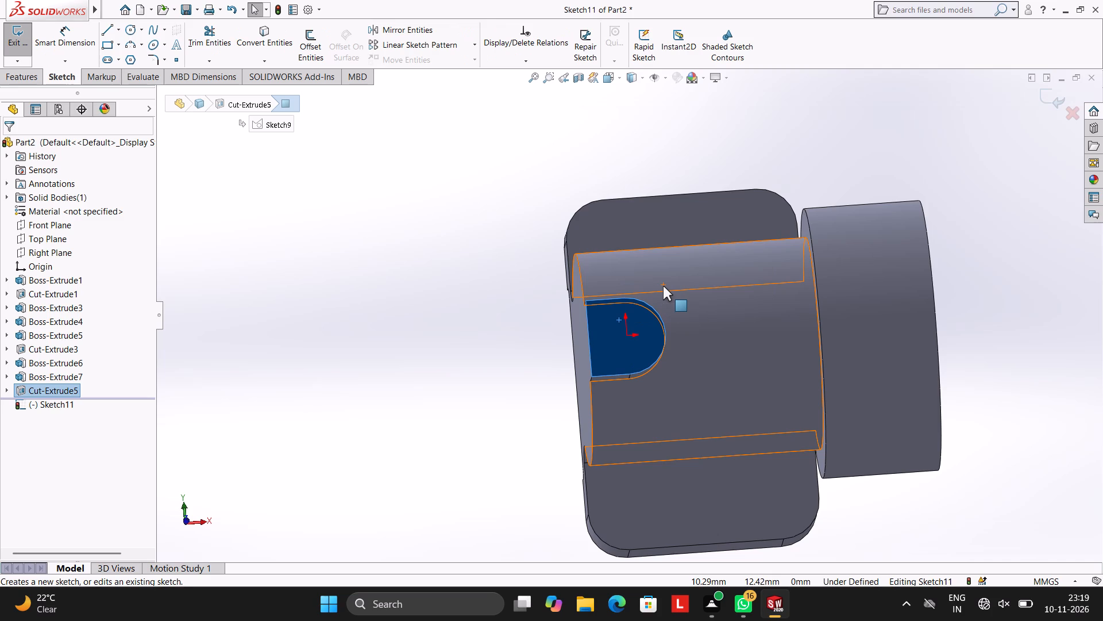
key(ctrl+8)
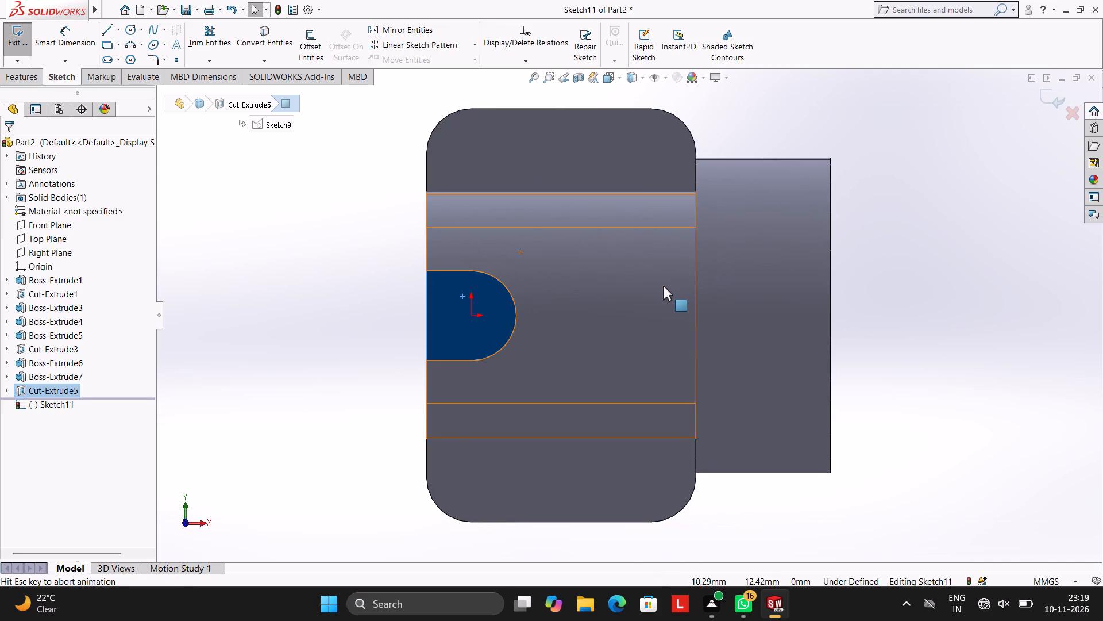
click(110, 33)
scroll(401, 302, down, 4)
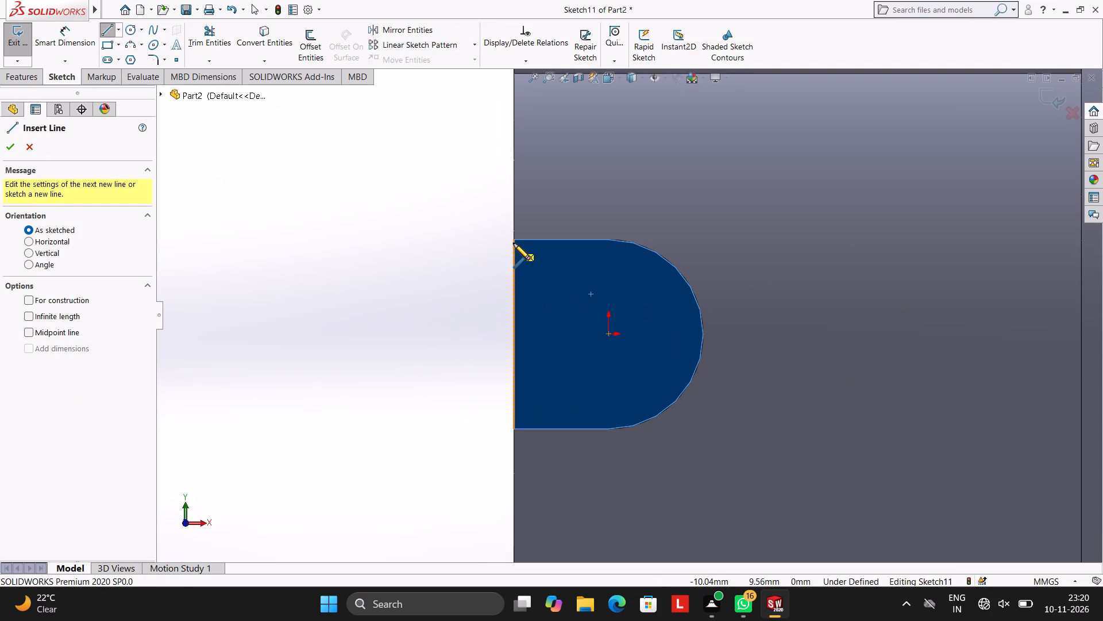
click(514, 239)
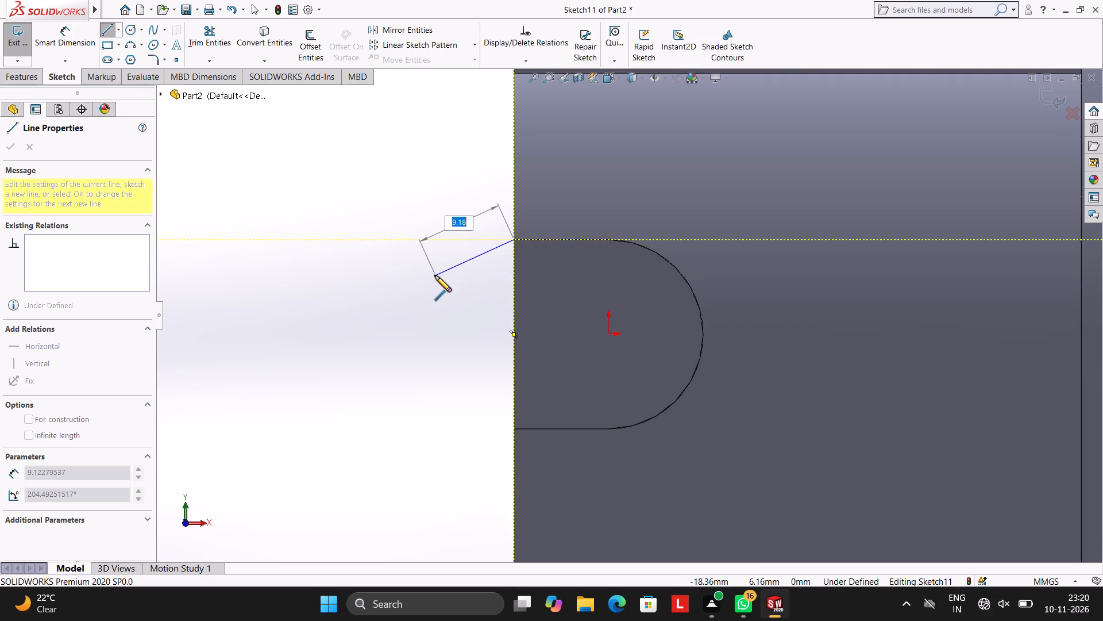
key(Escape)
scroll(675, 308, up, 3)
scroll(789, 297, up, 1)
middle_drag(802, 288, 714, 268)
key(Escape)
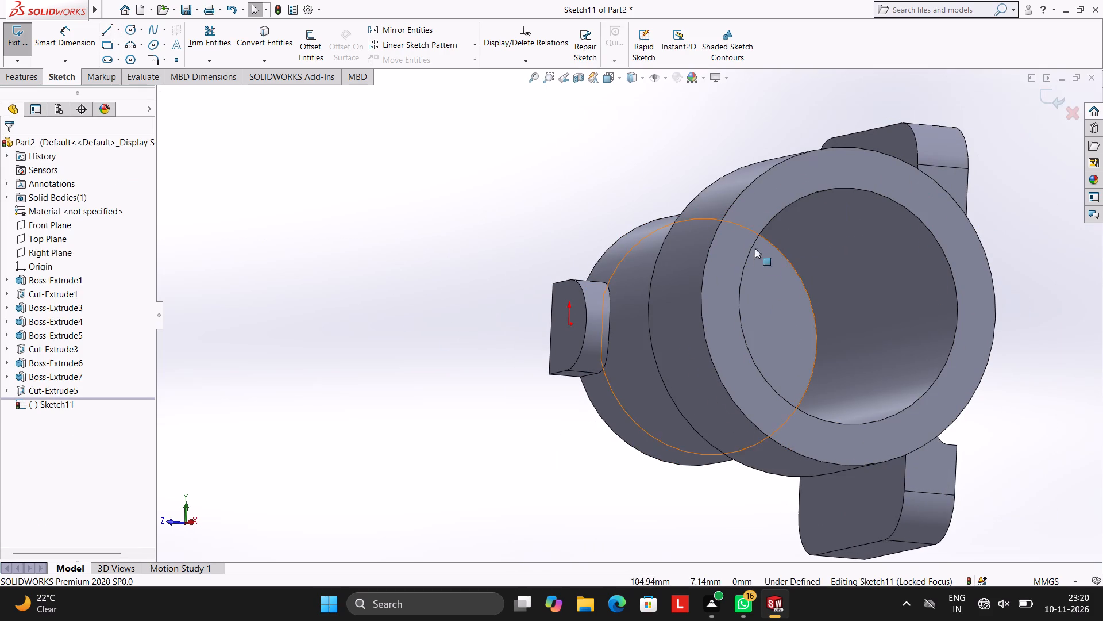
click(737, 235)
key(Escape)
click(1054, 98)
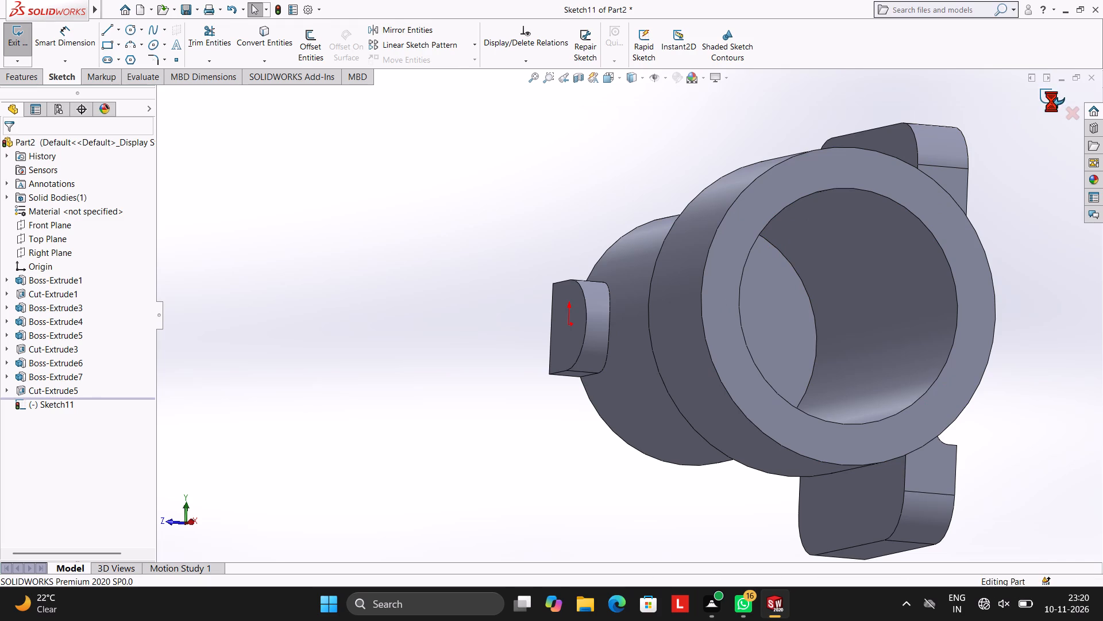
On the collar's end face, sketch connected lines from the outer quadrant: 10 mm up, 10 mm outward, 20 mm down, about 14 mm inward, 20 mm up.
click(726, 243)
click(780, 205)
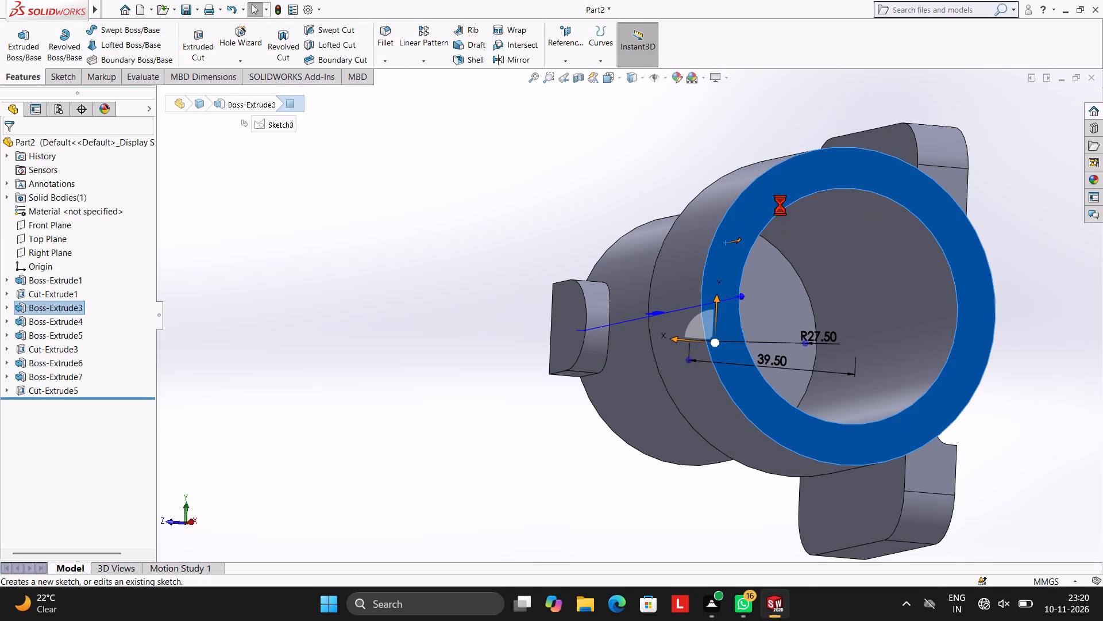
key(ctrl+8)
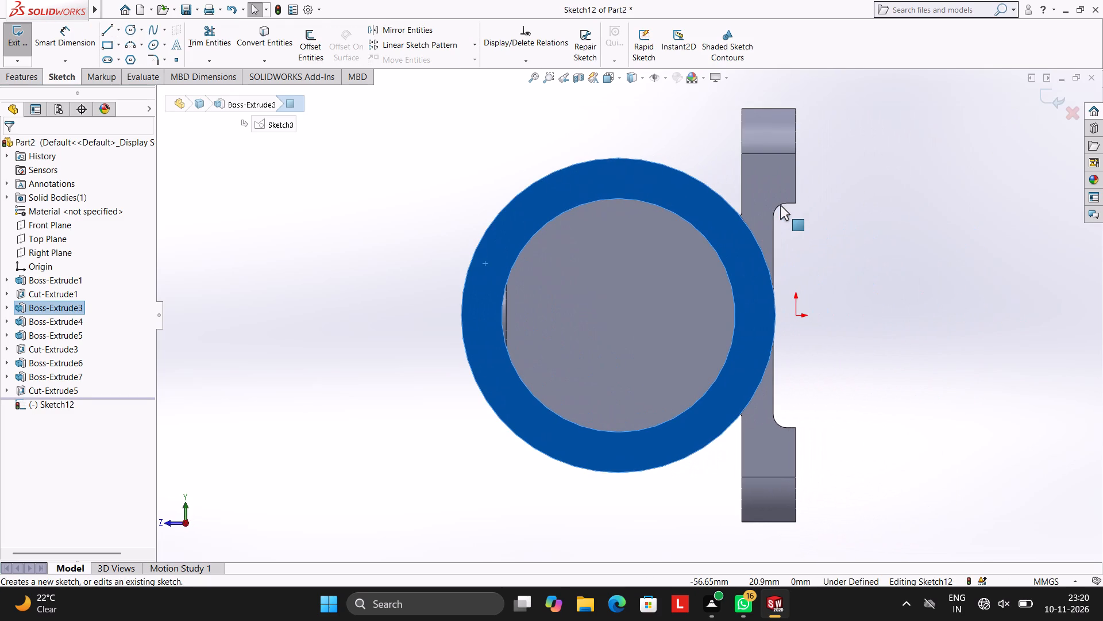
click(106, 24)
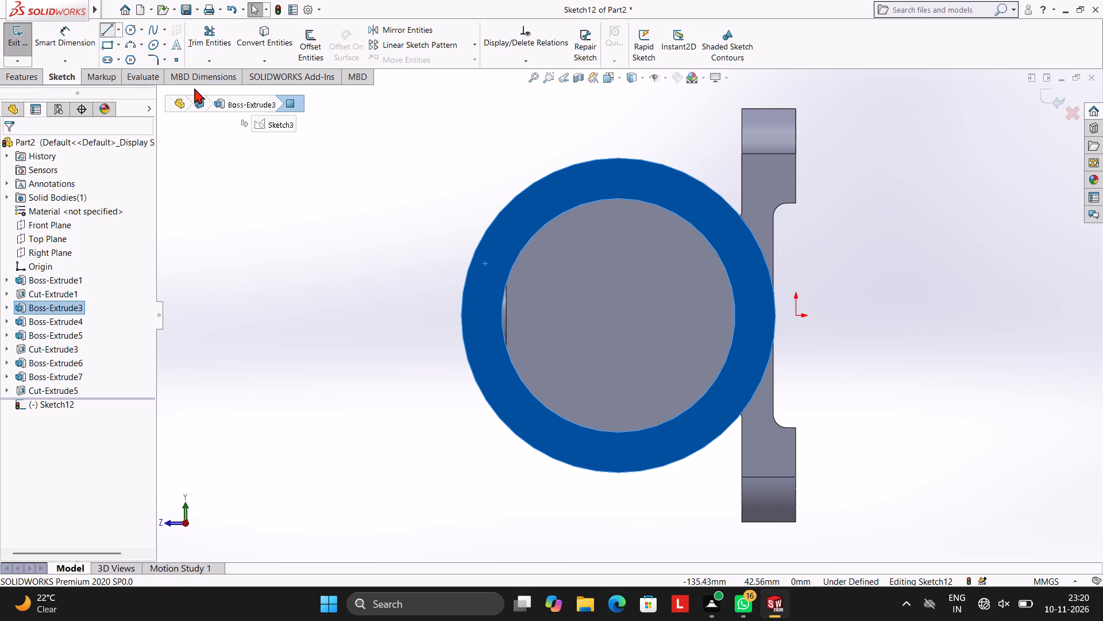
click(460, 316)
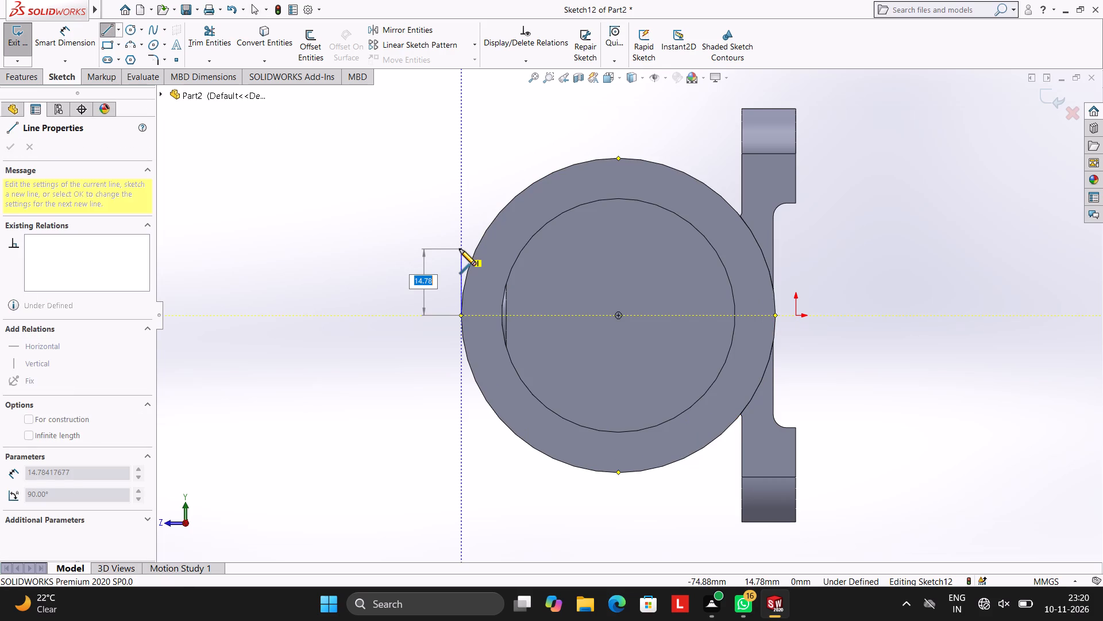
text(10)
key(Return)
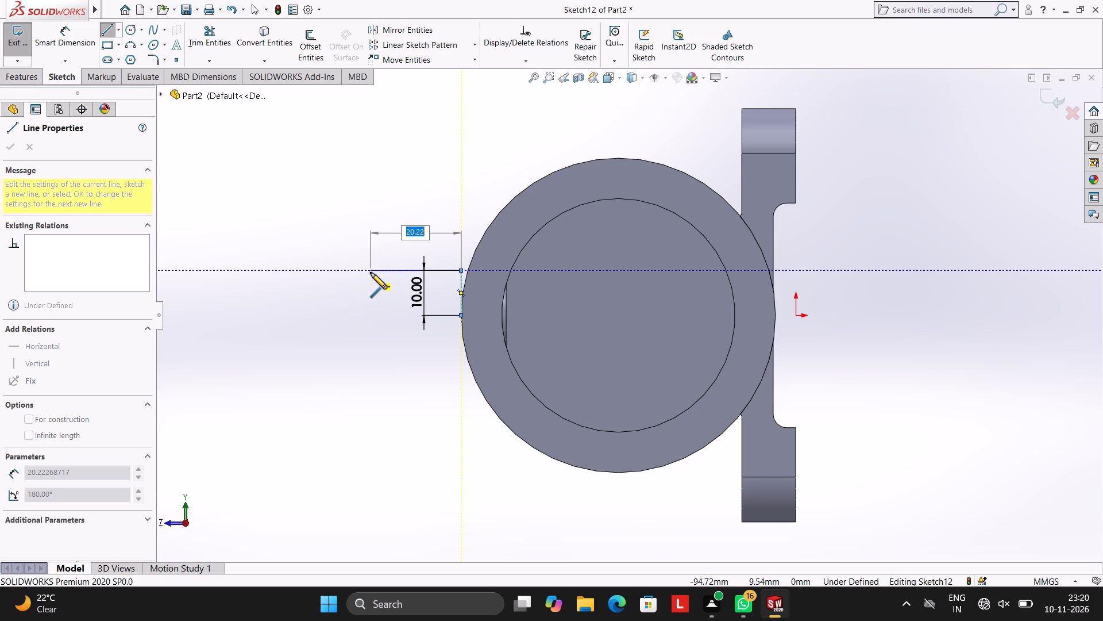
text(10)
key(Return)
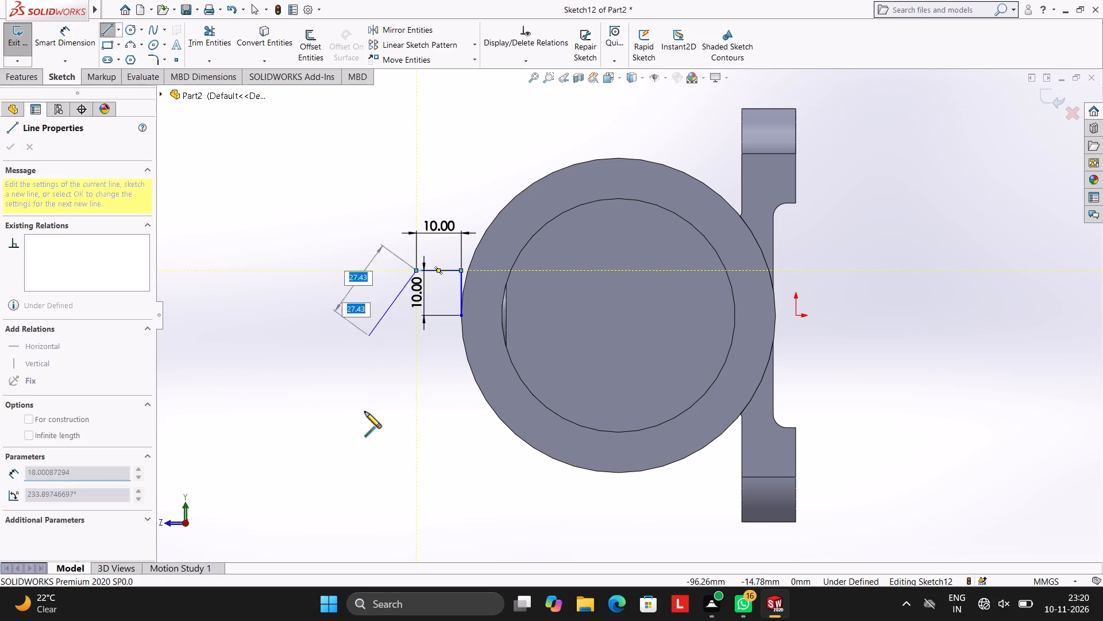
text(20)
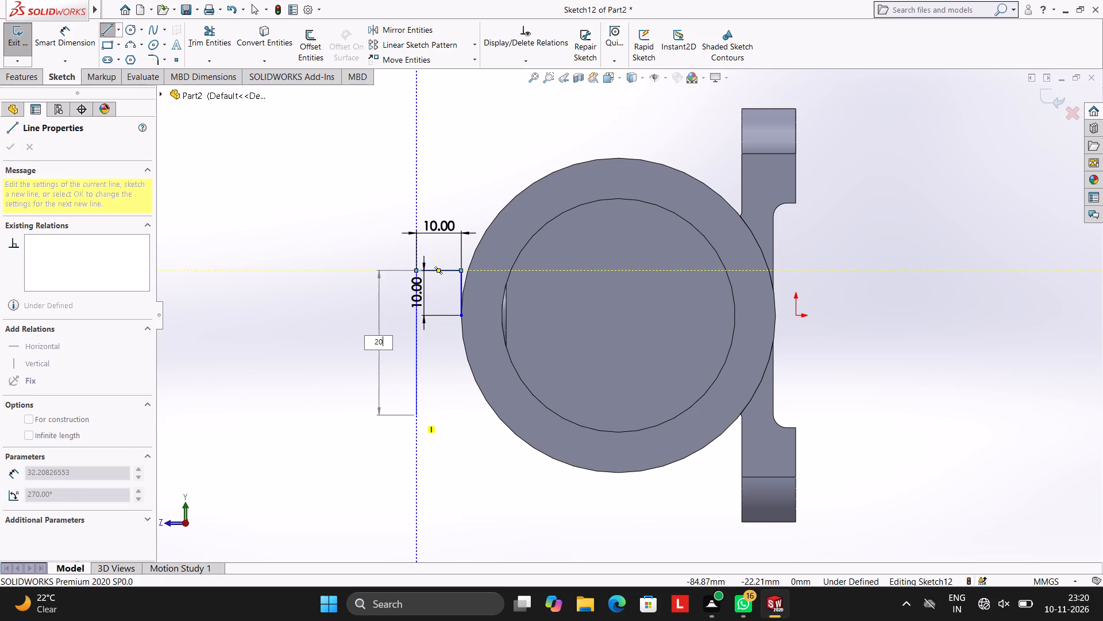
key(Return)
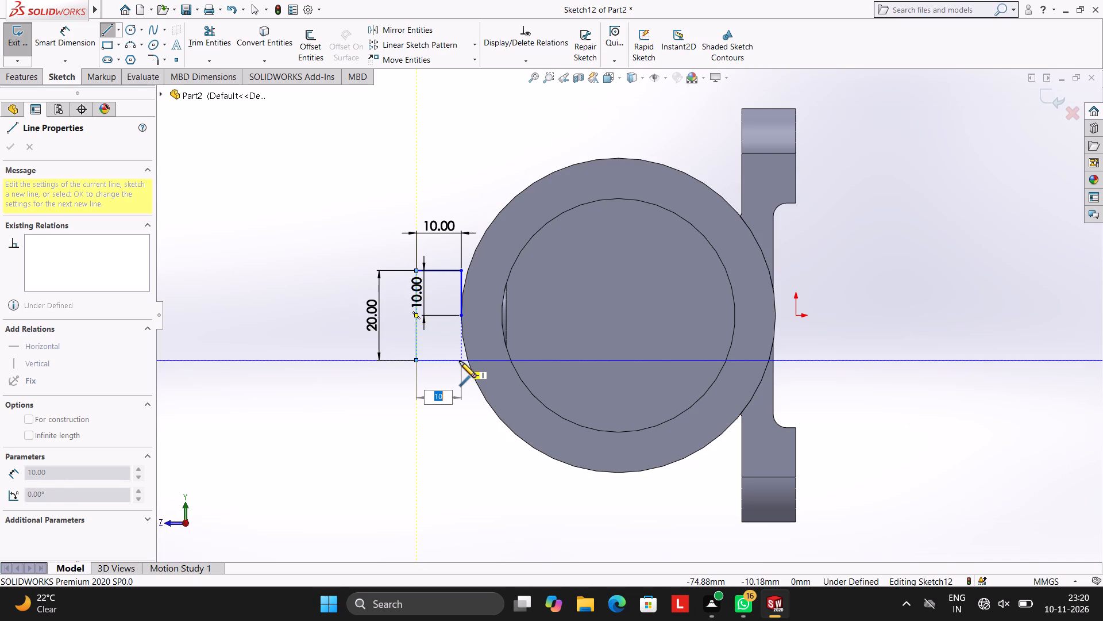
click(477, 361)
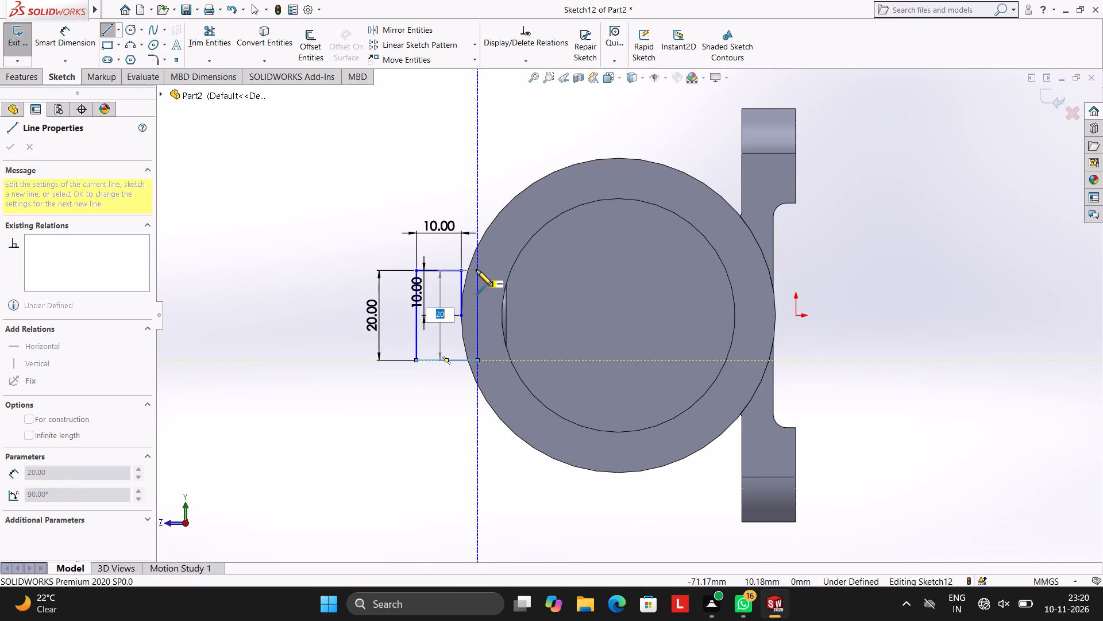
text(20)
key(Return)
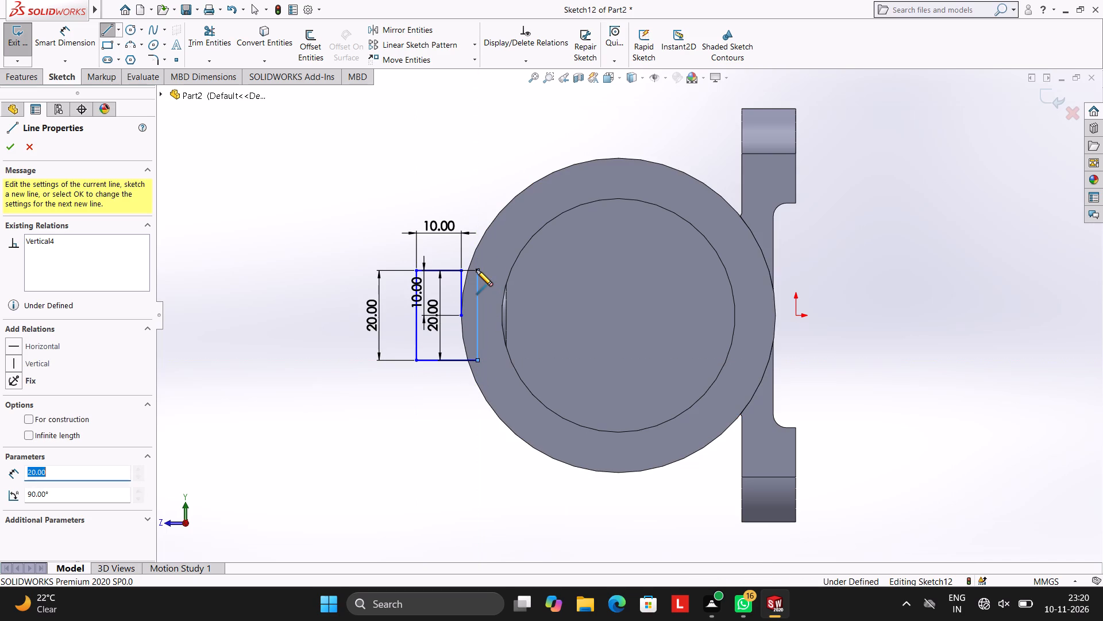
key(Escape)
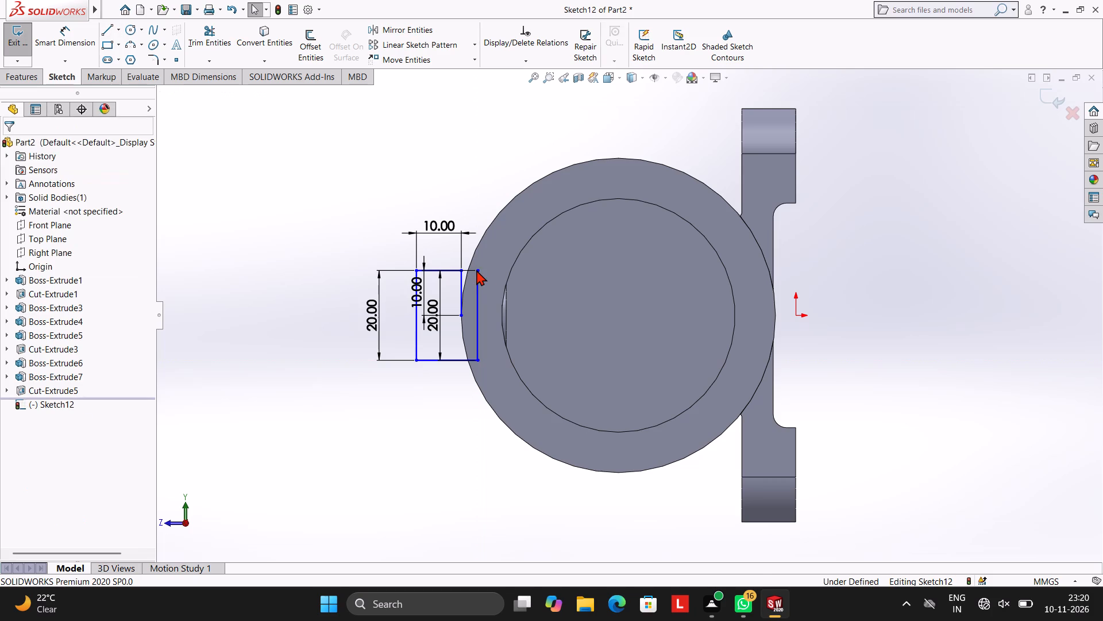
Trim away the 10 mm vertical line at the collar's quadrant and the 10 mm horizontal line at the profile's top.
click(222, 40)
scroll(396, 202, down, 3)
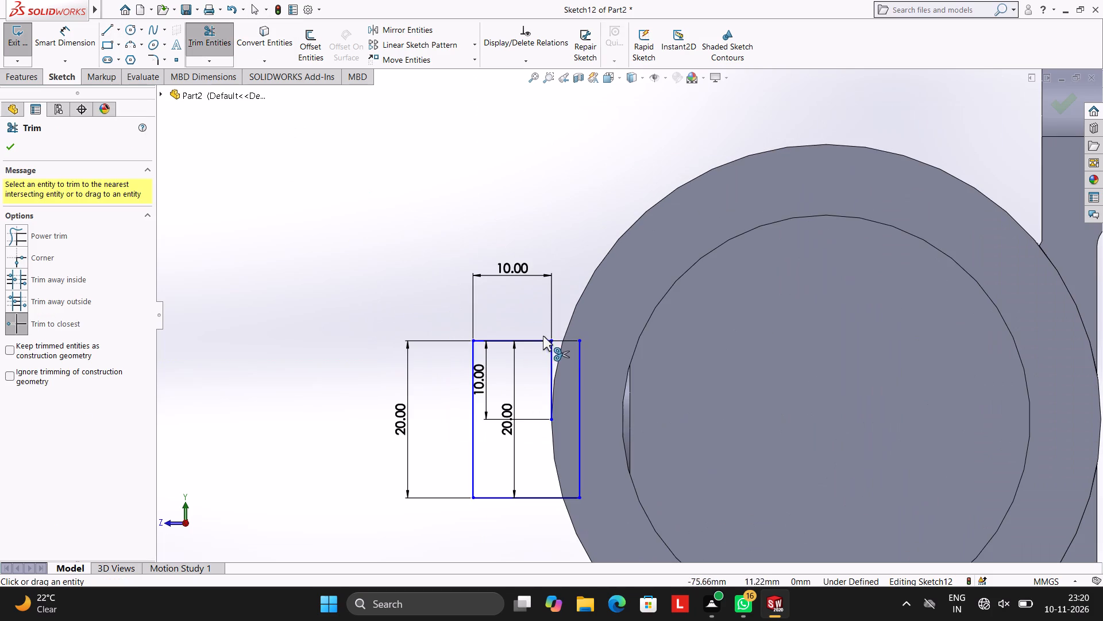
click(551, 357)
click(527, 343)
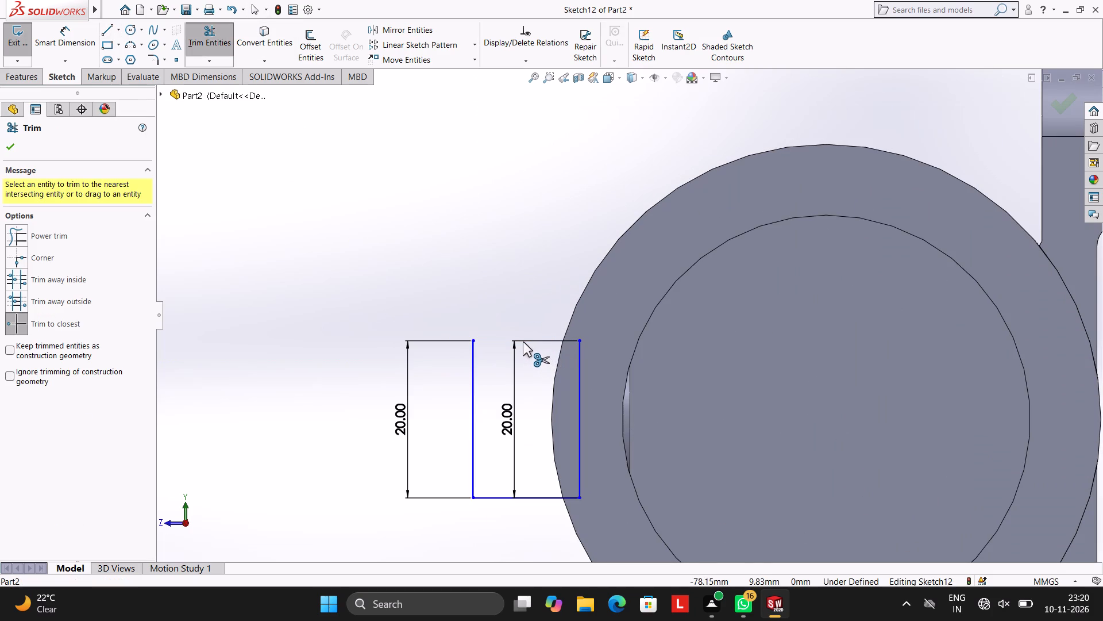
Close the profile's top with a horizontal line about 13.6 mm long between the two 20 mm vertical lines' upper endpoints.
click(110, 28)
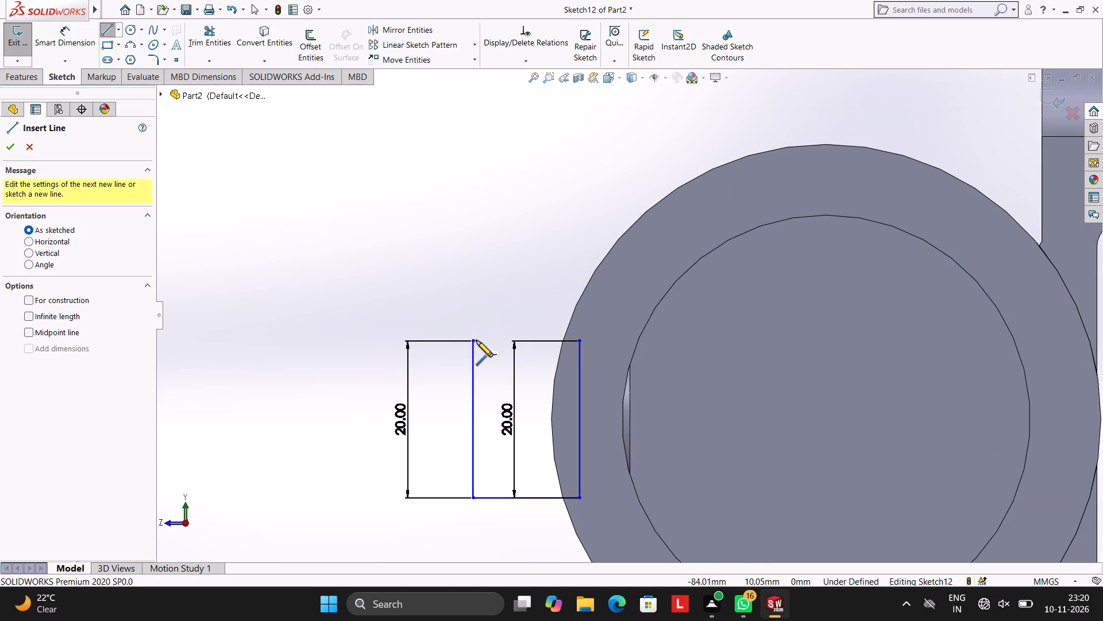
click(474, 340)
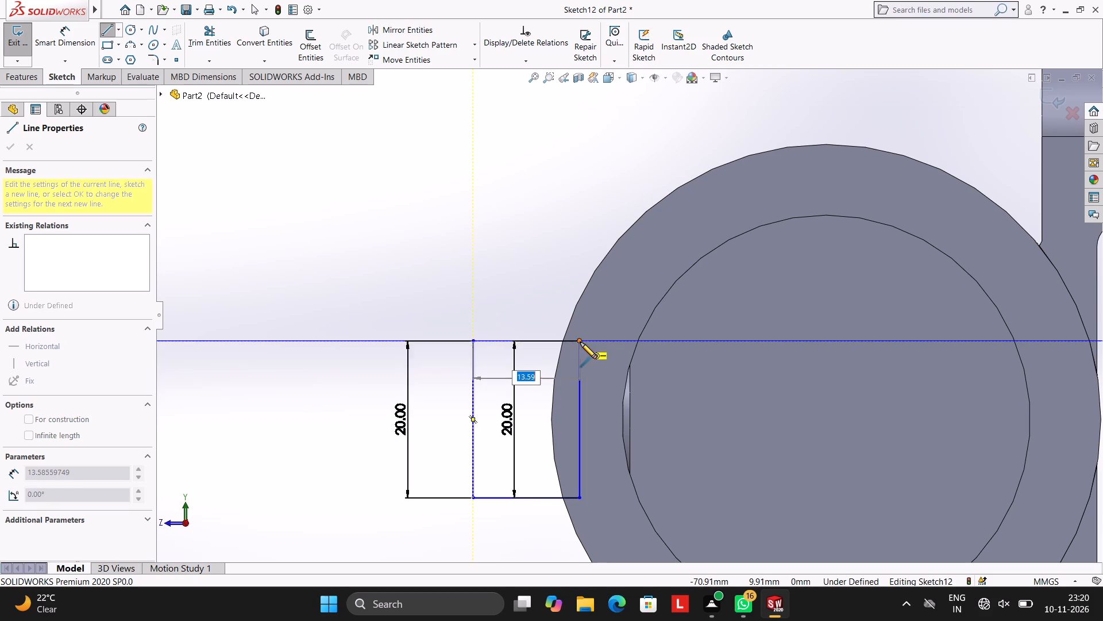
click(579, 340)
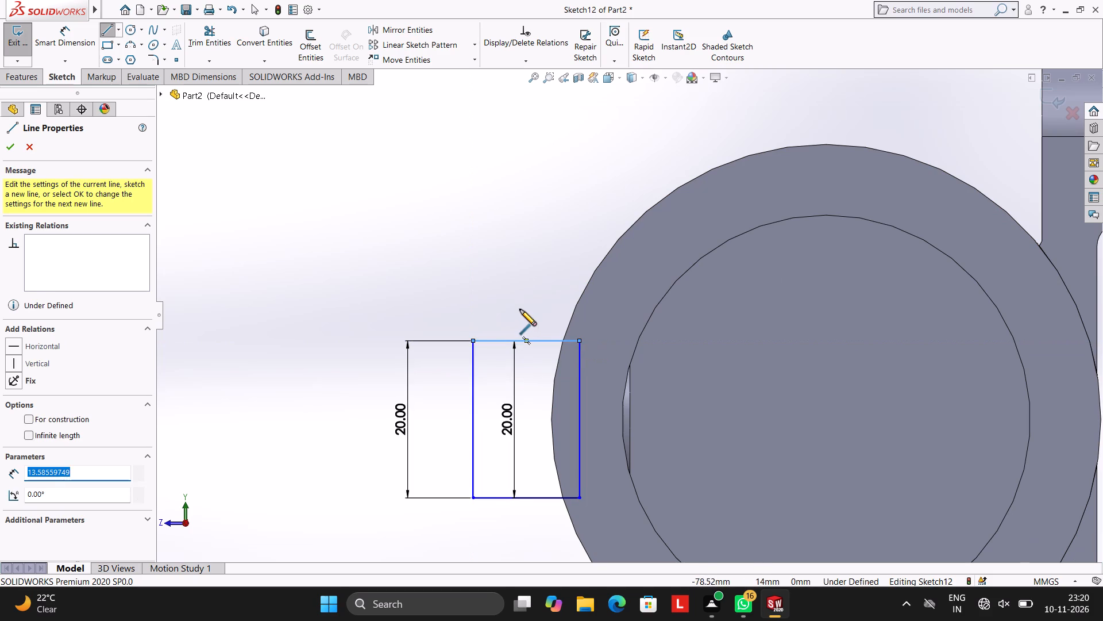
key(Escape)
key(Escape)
Examine how the sketched rectangle lies relative to the collar and the round-ended side boss.
scroll(639, 405, down, 2)
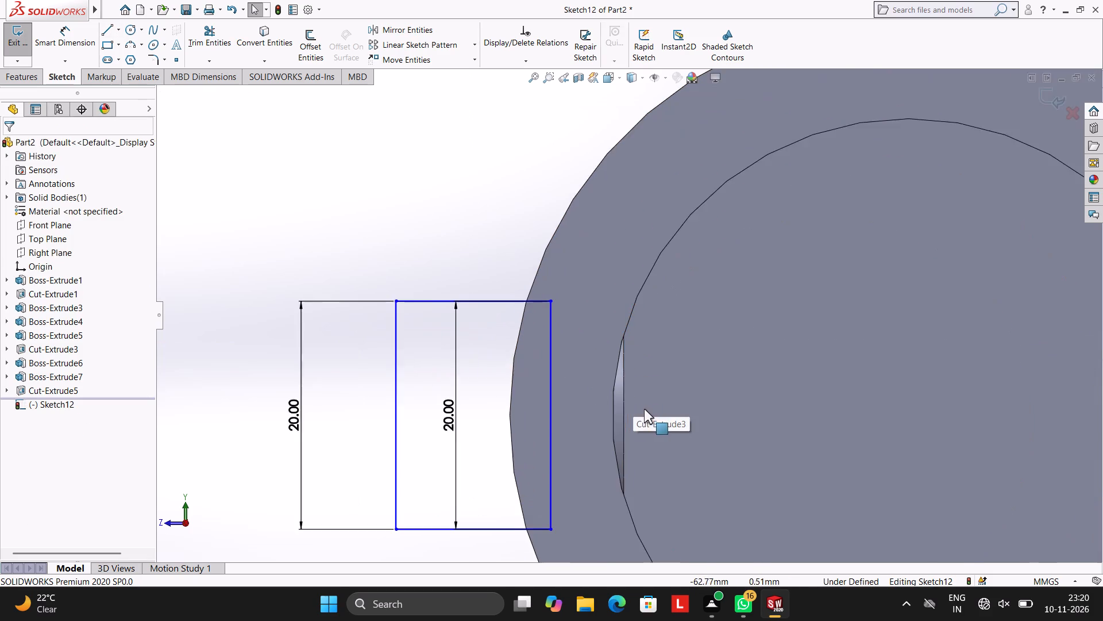
scroll(641, 403, up, 3)
middle_drag(643, 385, 685, 385)
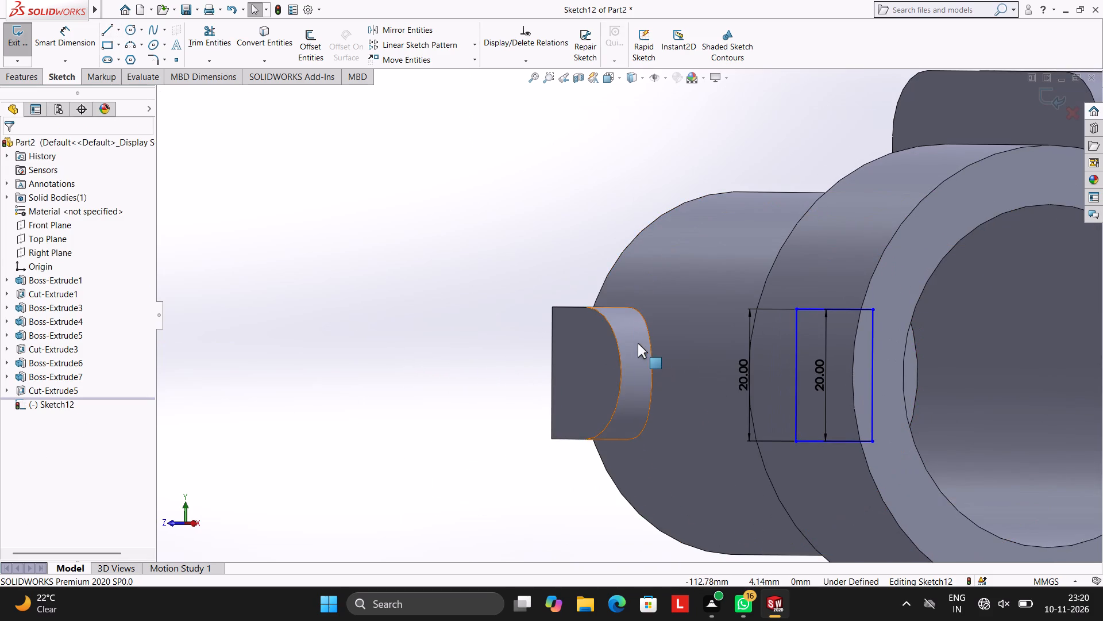
middle_drag(906, 271, 852, 264)
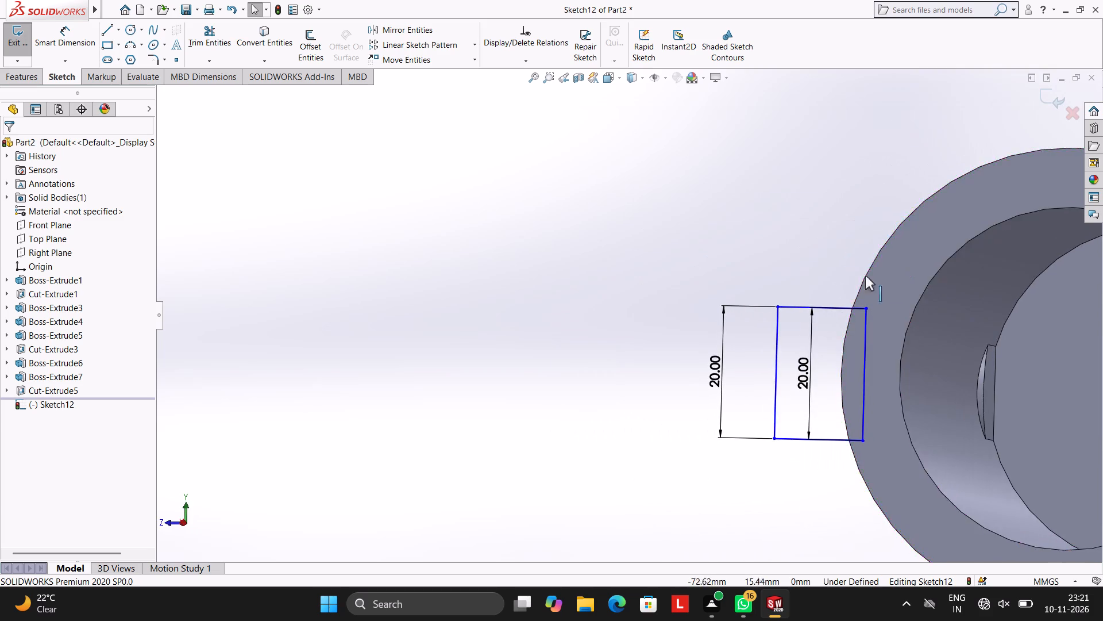
scroll(932, 306, up, 2)
middle_drag(806, 266, 822, 269)
scroll(813, 274, up, 1)
scroll(840, 358, down, 2)
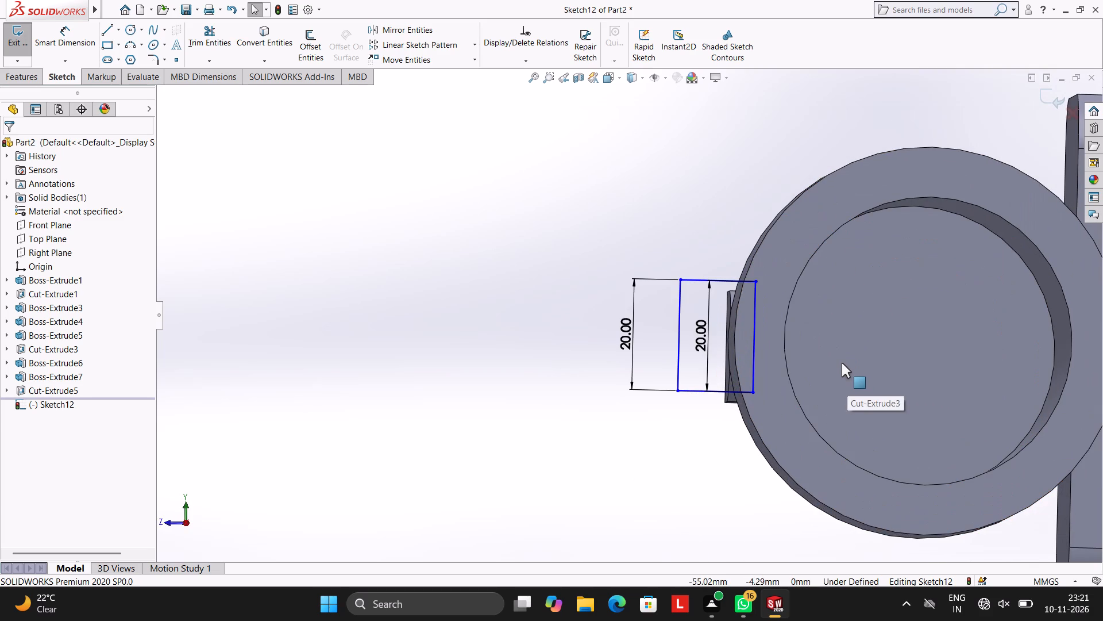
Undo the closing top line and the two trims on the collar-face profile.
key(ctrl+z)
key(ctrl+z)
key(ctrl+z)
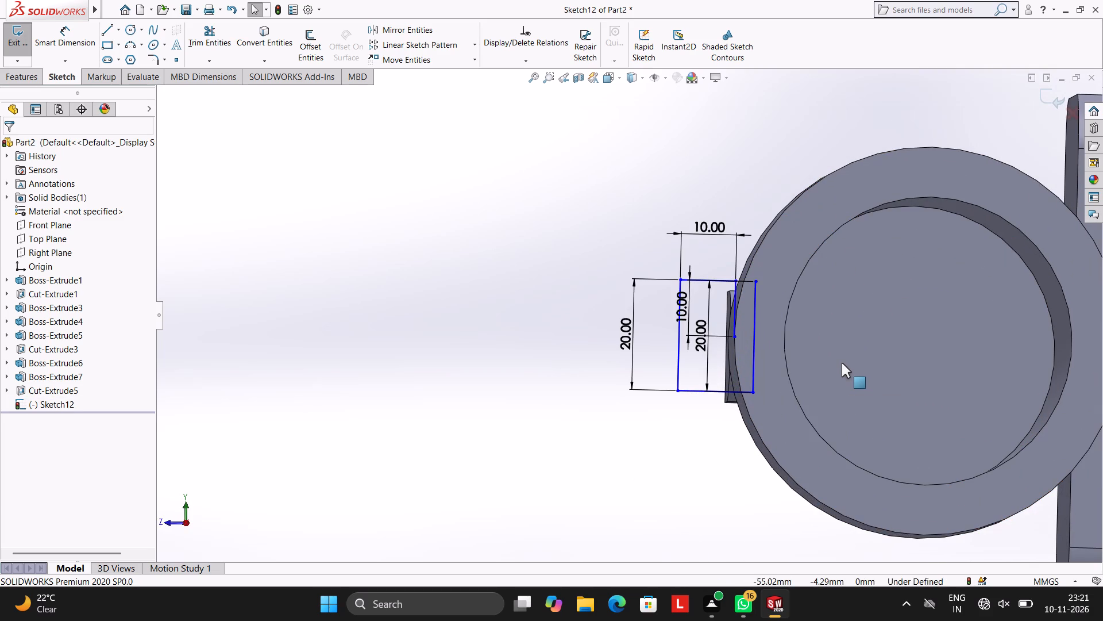
Trim away the outer vertical, bottom, top and short quadrant lines, keeping only the 20 mm vertical line inside the collar's edge.
key(ctrl+8)
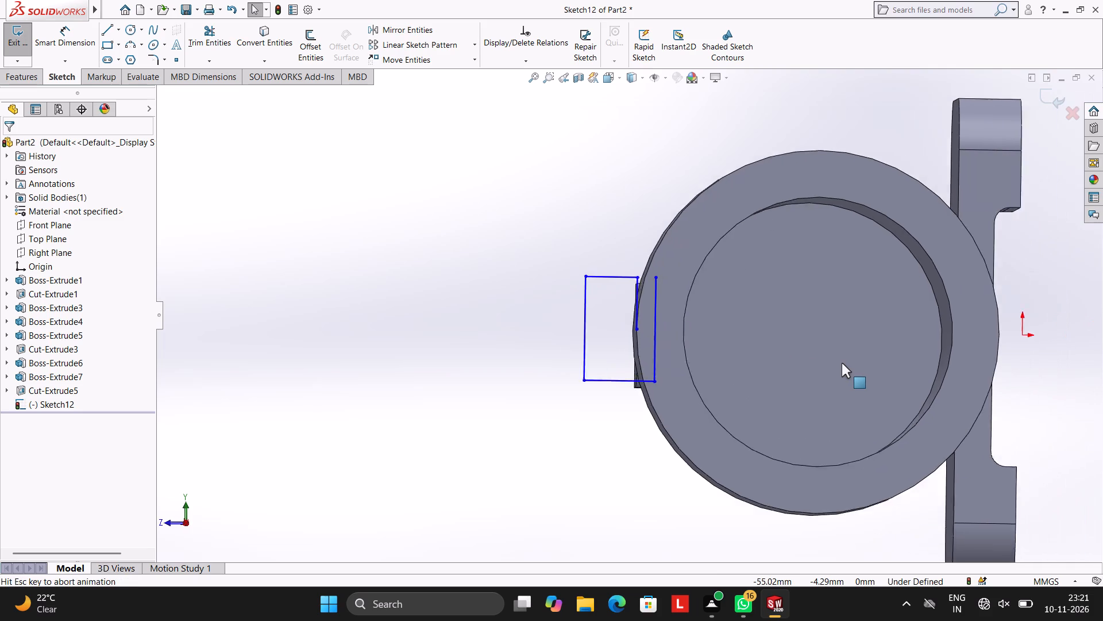
key(Escape)
scroll(384, 236, down, 3)
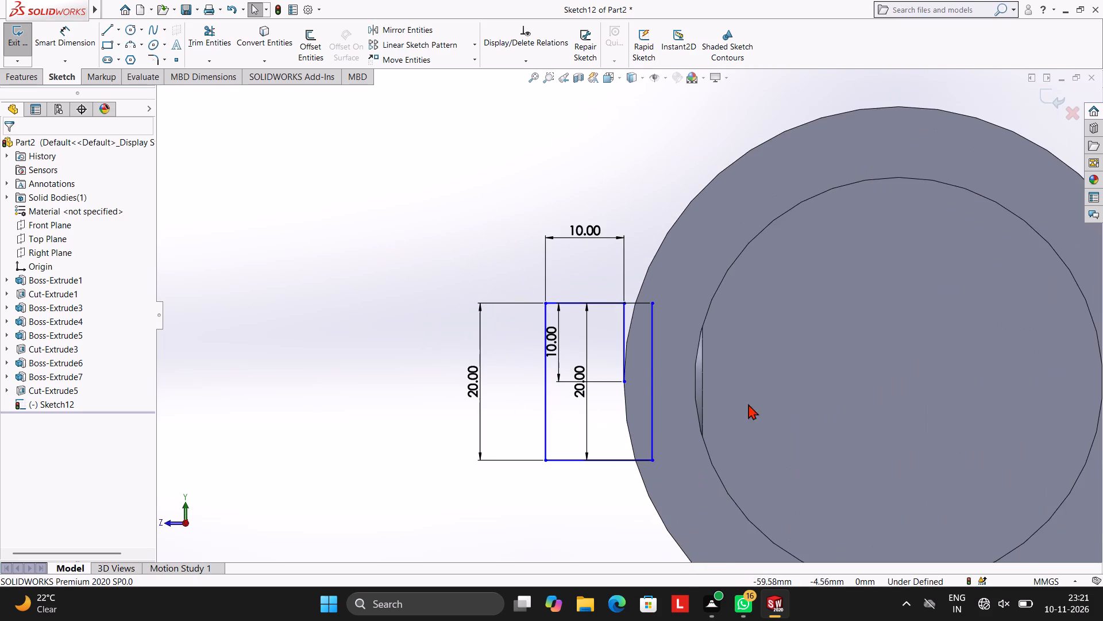
scroll(758, 396, up, 1)
scroll(759, 389, down, 2)
scroll(735, 381, up, 2)
scroll(721, 375, down, 2)
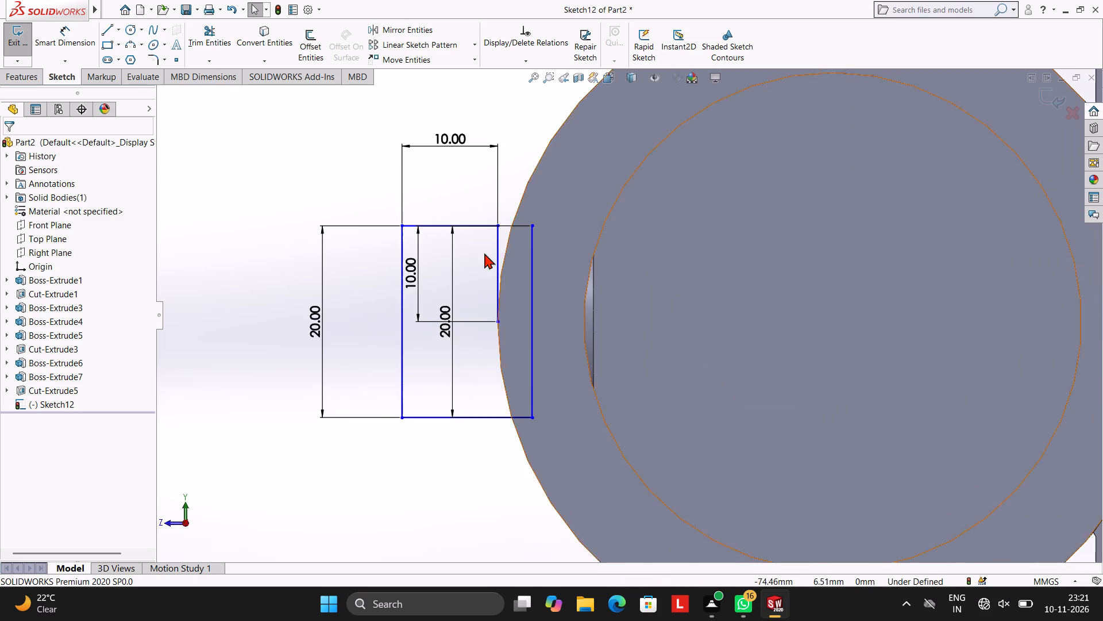
click(215, 49)
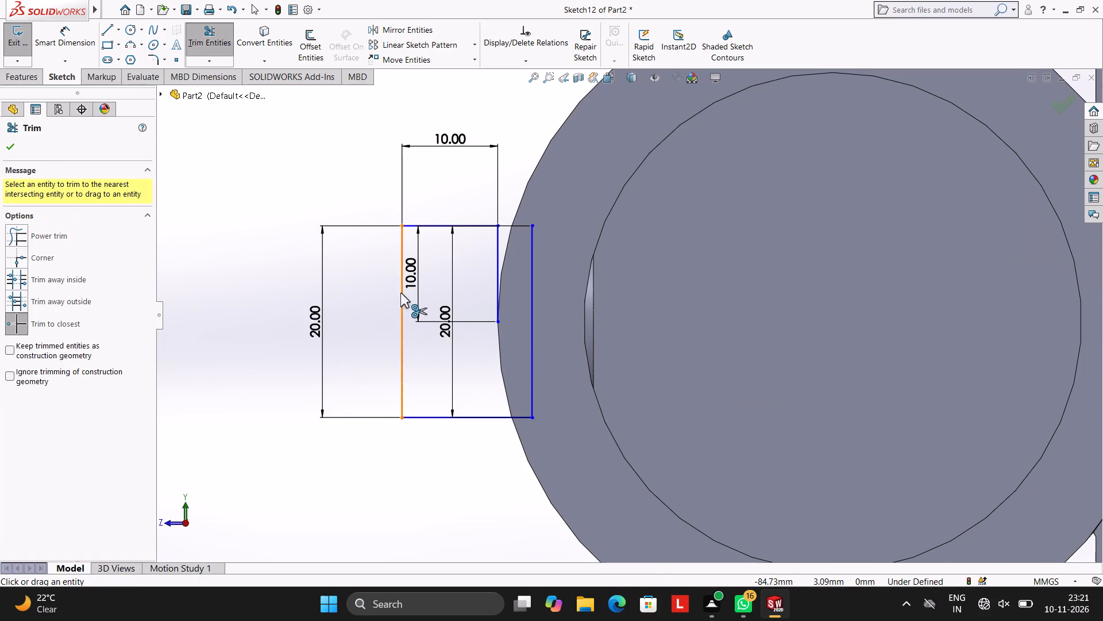
click(400, 293)
click(455, 420)
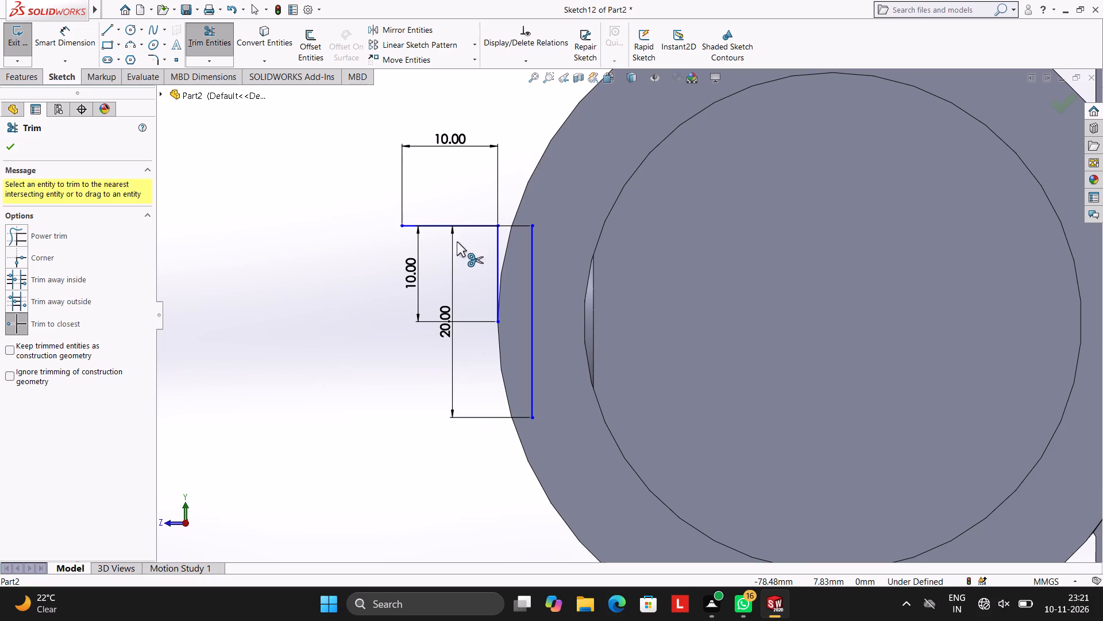
click(426, 224)
click(499, 247)
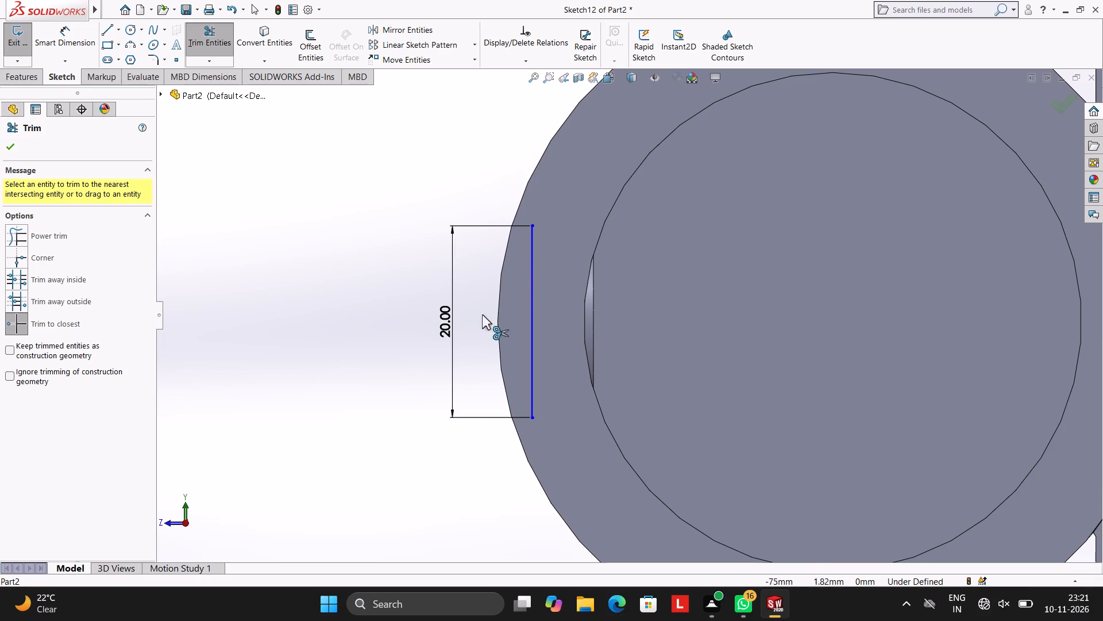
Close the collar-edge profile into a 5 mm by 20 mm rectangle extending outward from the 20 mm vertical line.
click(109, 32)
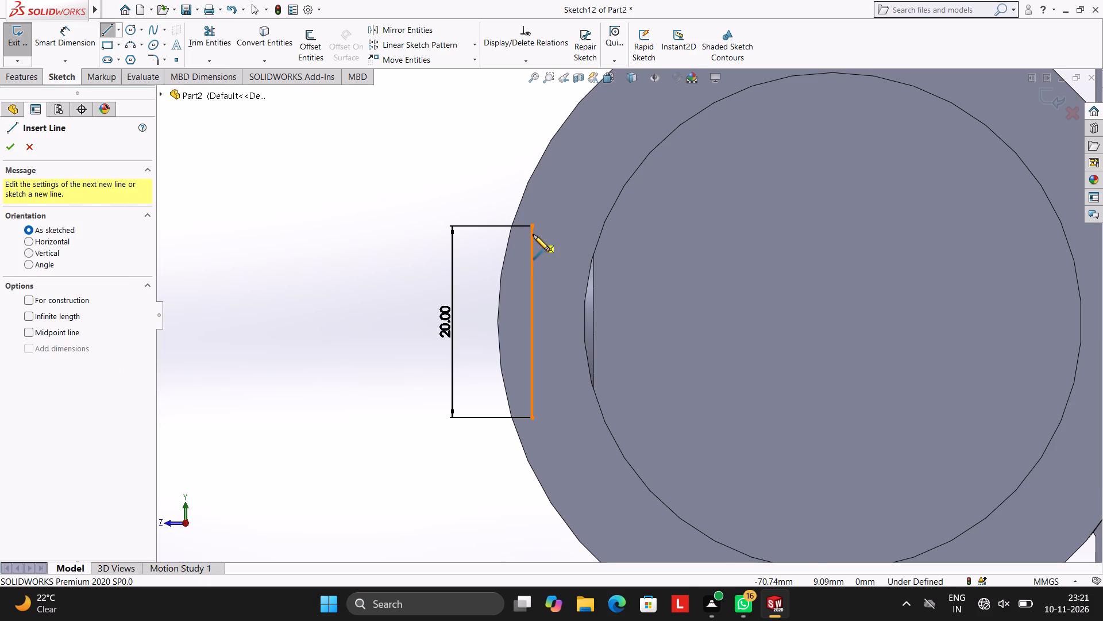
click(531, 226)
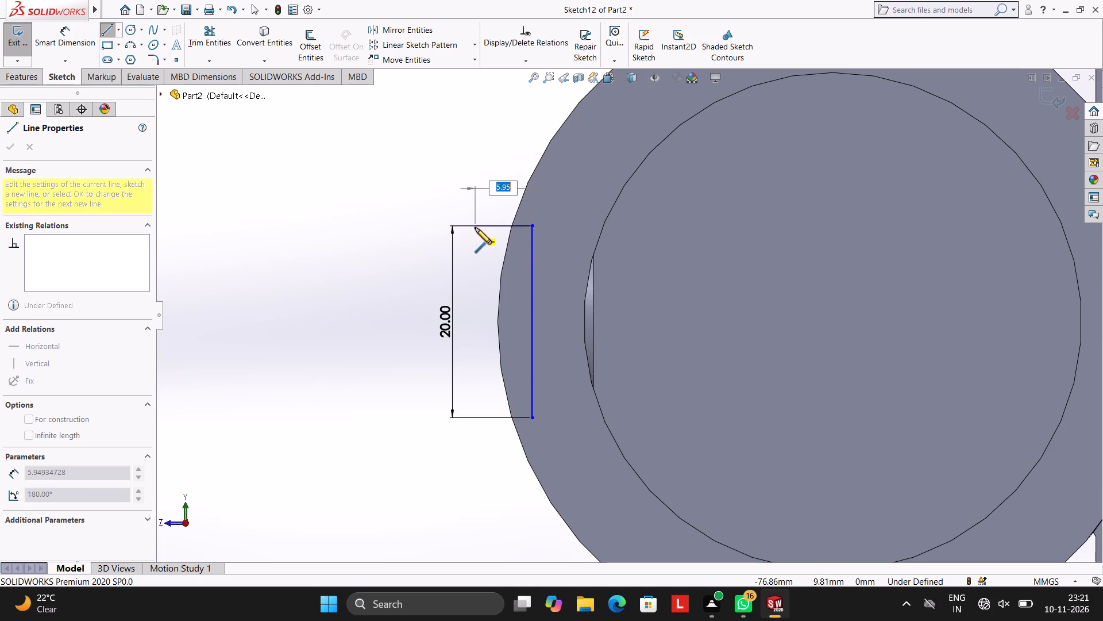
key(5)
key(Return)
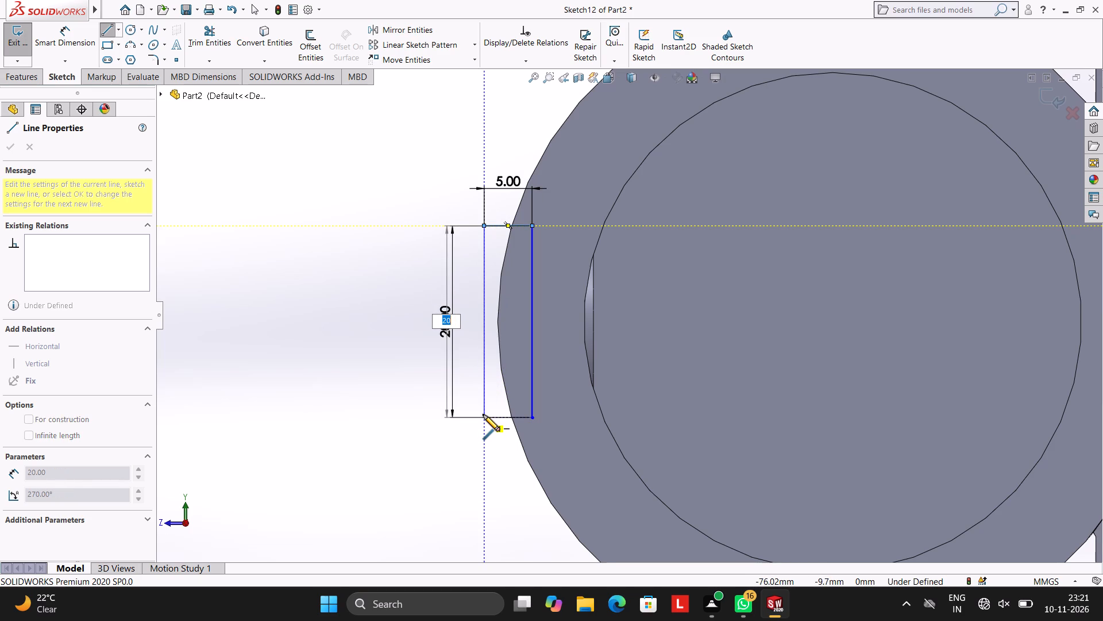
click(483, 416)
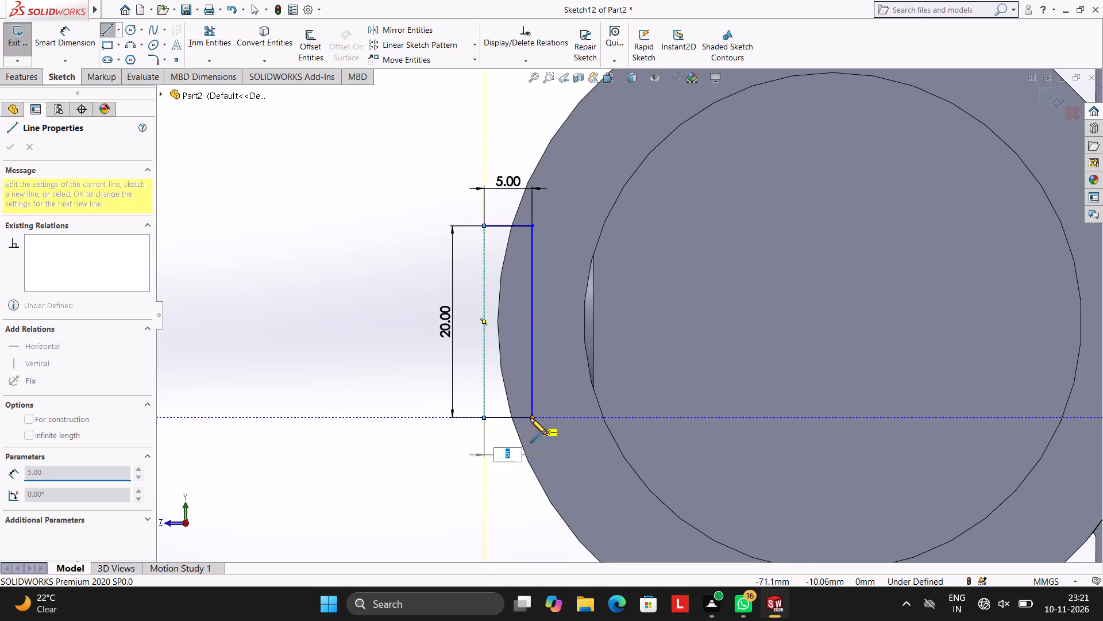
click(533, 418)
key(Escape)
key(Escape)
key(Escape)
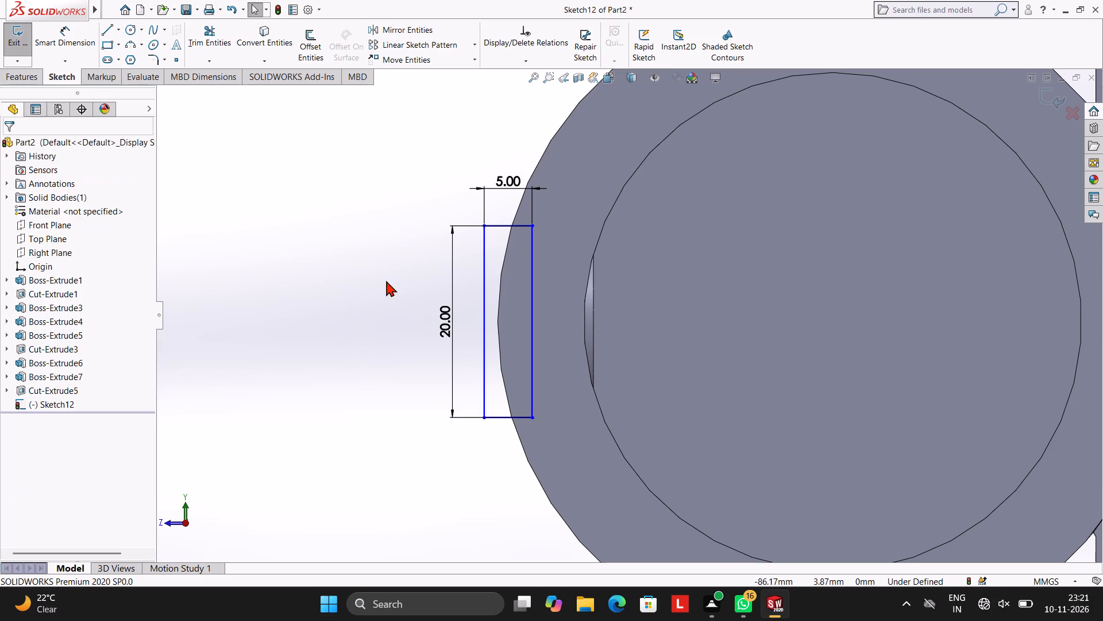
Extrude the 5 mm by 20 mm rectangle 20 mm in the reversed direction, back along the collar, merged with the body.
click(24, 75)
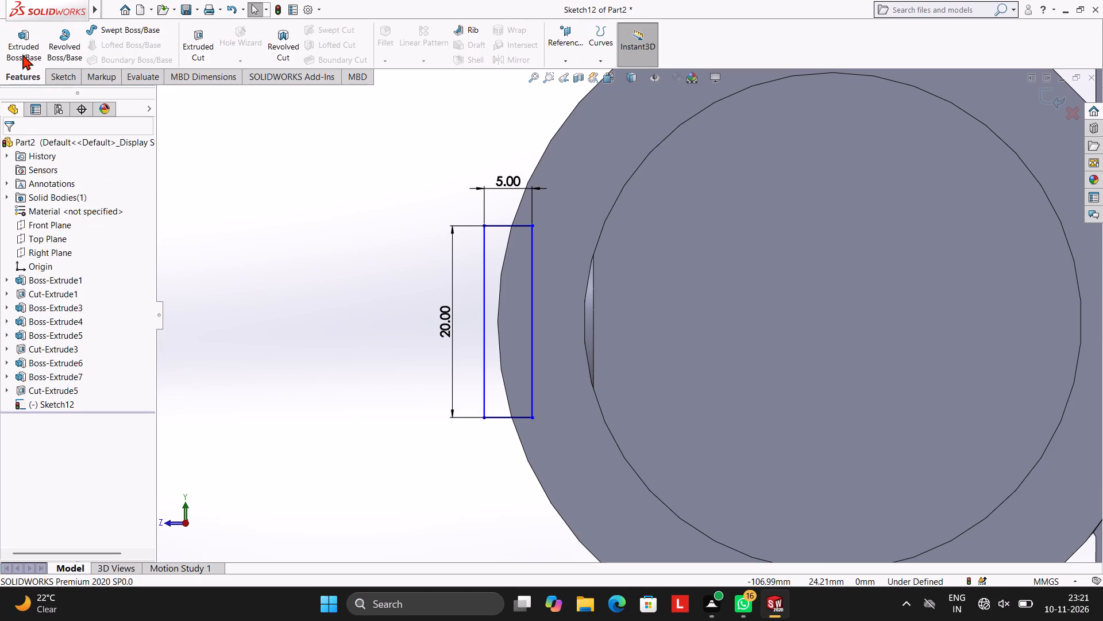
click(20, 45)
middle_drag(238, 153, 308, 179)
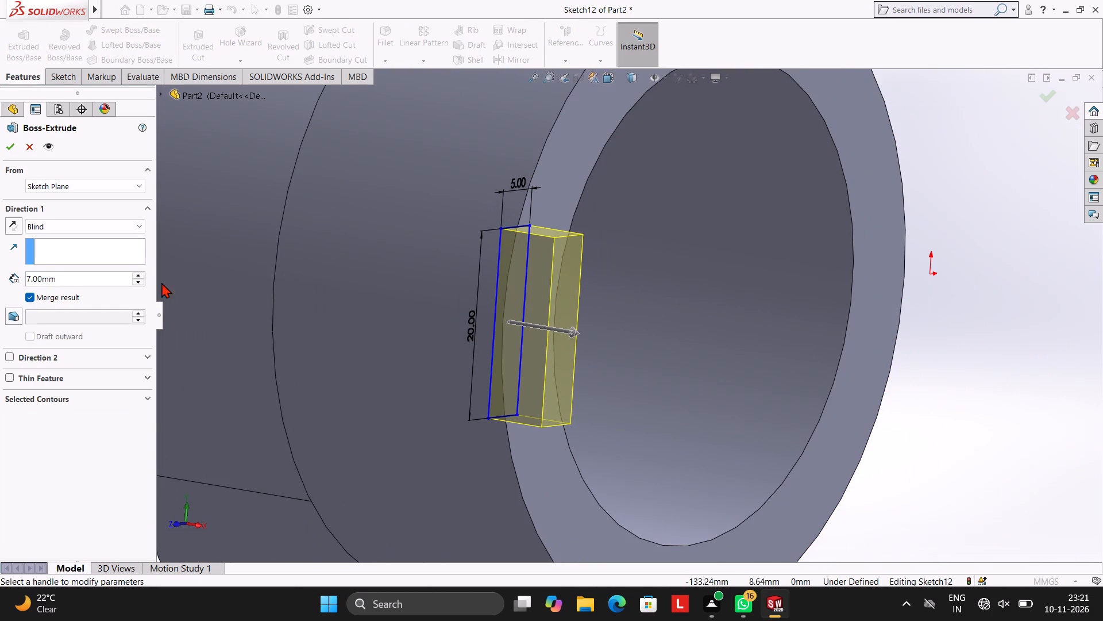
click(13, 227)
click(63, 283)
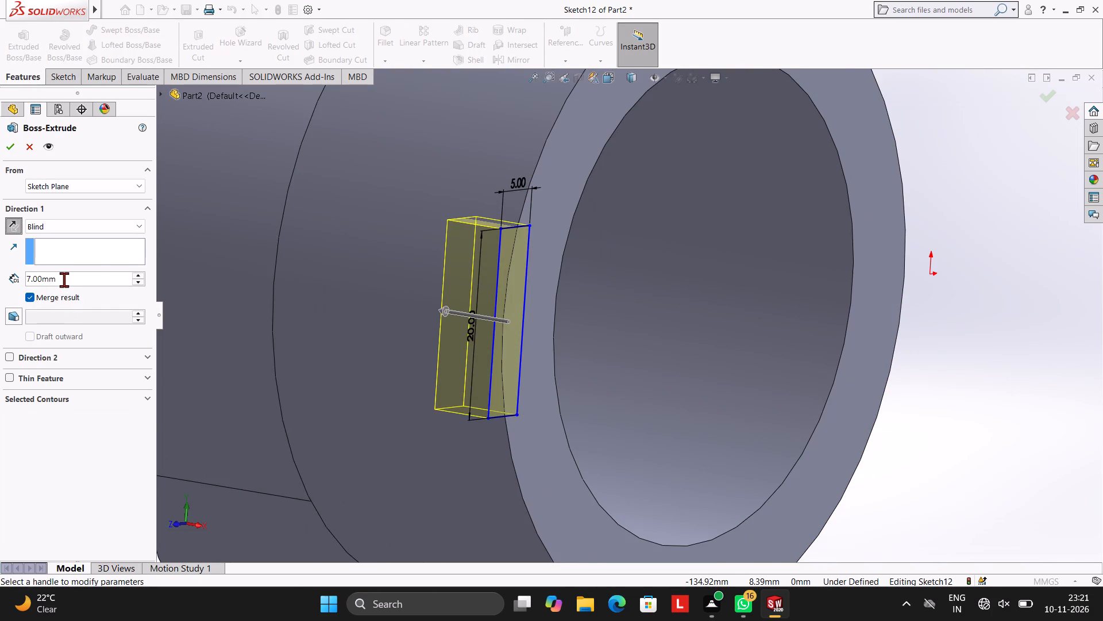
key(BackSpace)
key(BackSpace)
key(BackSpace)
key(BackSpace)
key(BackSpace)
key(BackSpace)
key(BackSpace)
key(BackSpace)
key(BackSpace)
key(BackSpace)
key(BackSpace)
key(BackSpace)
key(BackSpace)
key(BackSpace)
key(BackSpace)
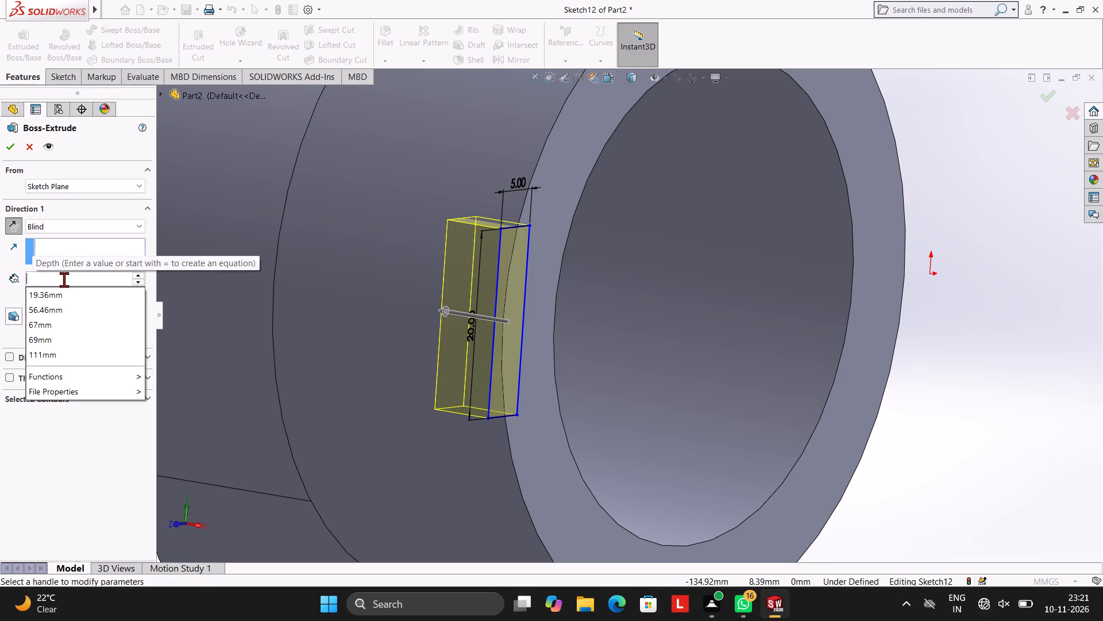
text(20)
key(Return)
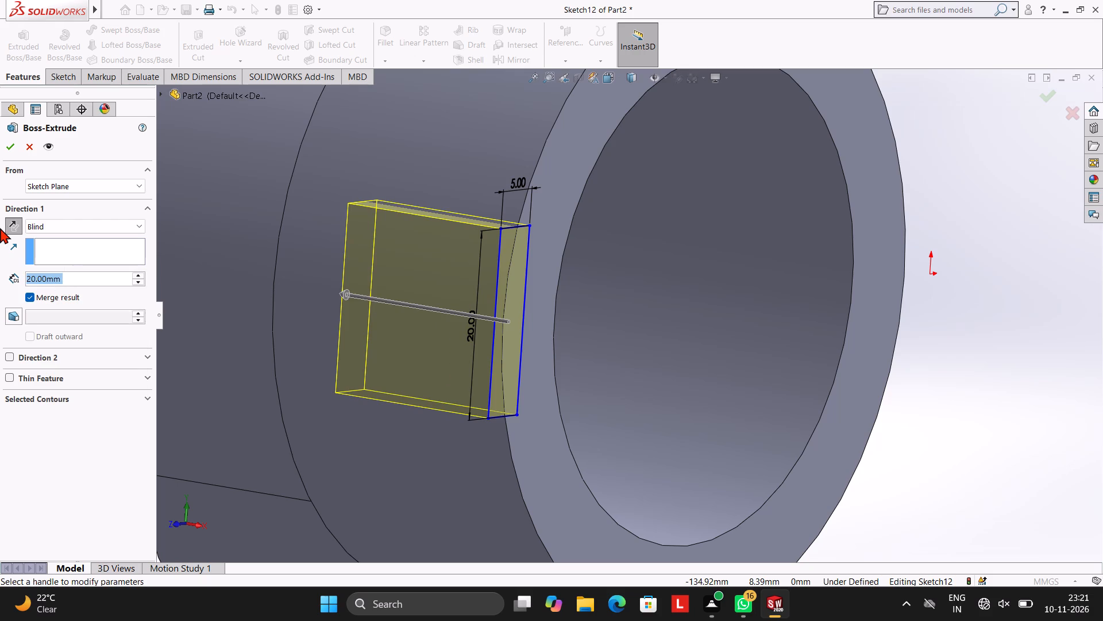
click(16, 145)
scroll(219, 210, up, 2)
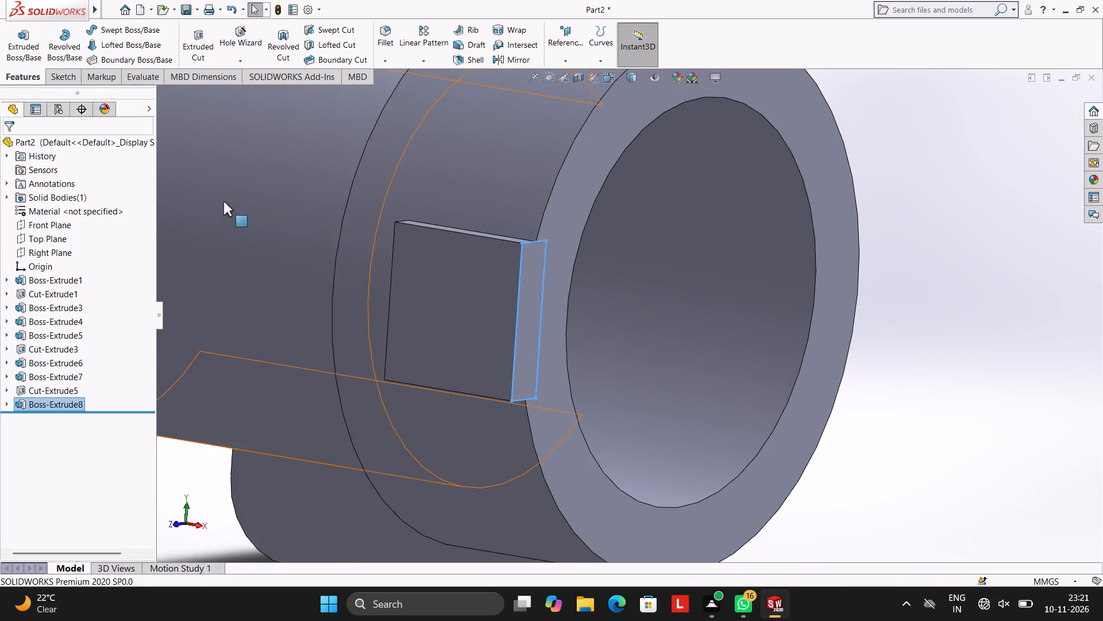
Examine the extruded rectangular pad on the collar and its position relative to the round-ended side boss.
scroll(223, 201, up, 1)
middle_drag(361, 221, 435, 178)
middle_drag(858, 317, 838, 205)
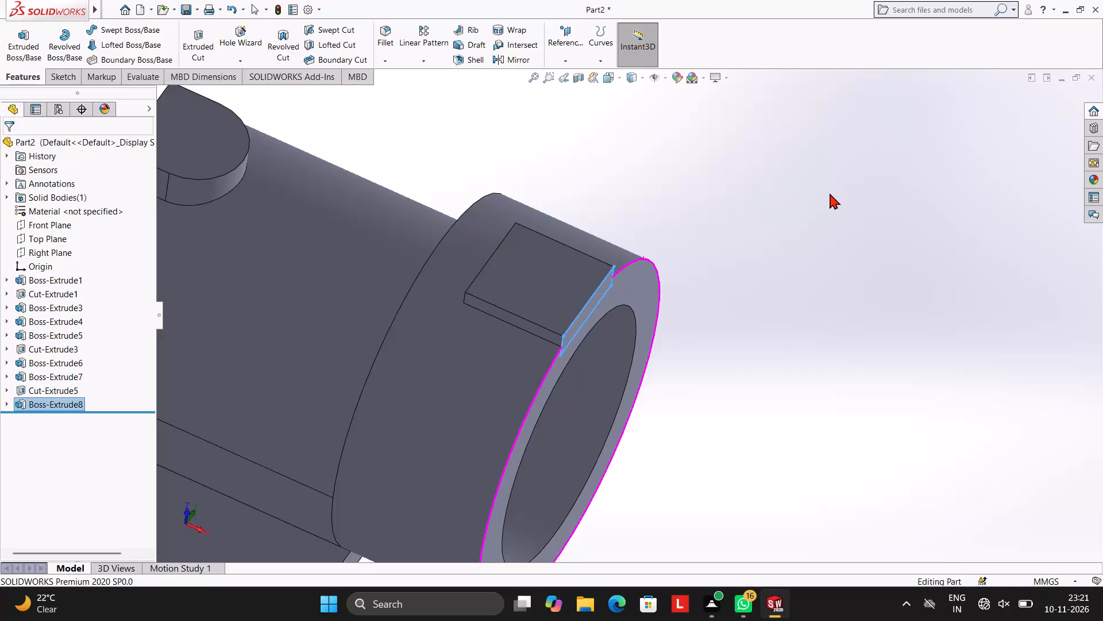
middle_drag(887, 240, 913, 159)
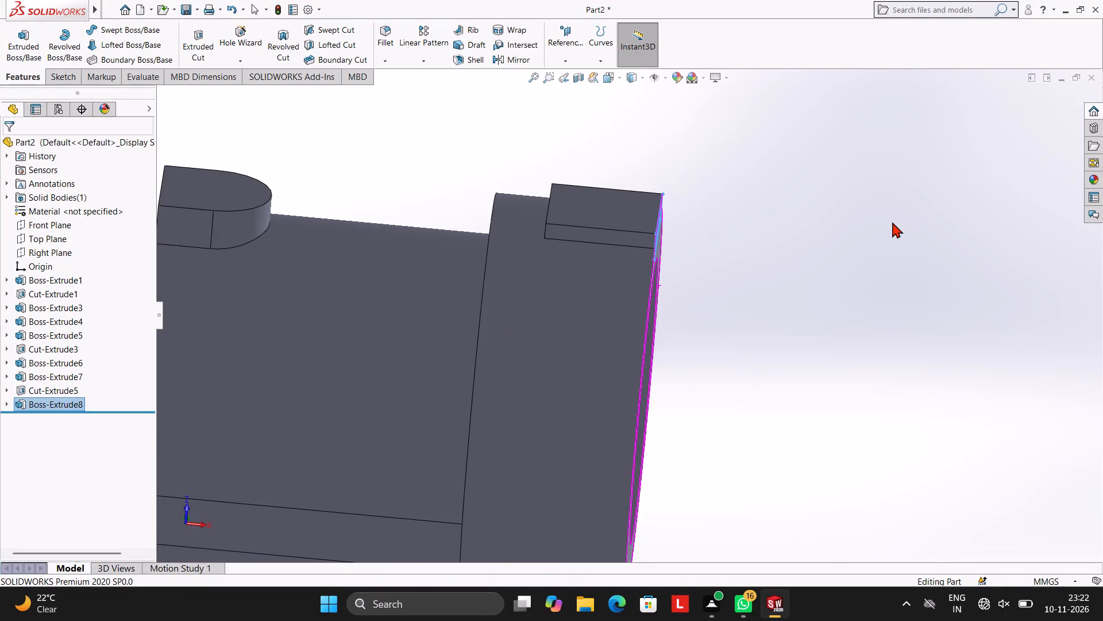
scroll(892, 222, up, 1)
middle_drag(844, 195, 822, 177)
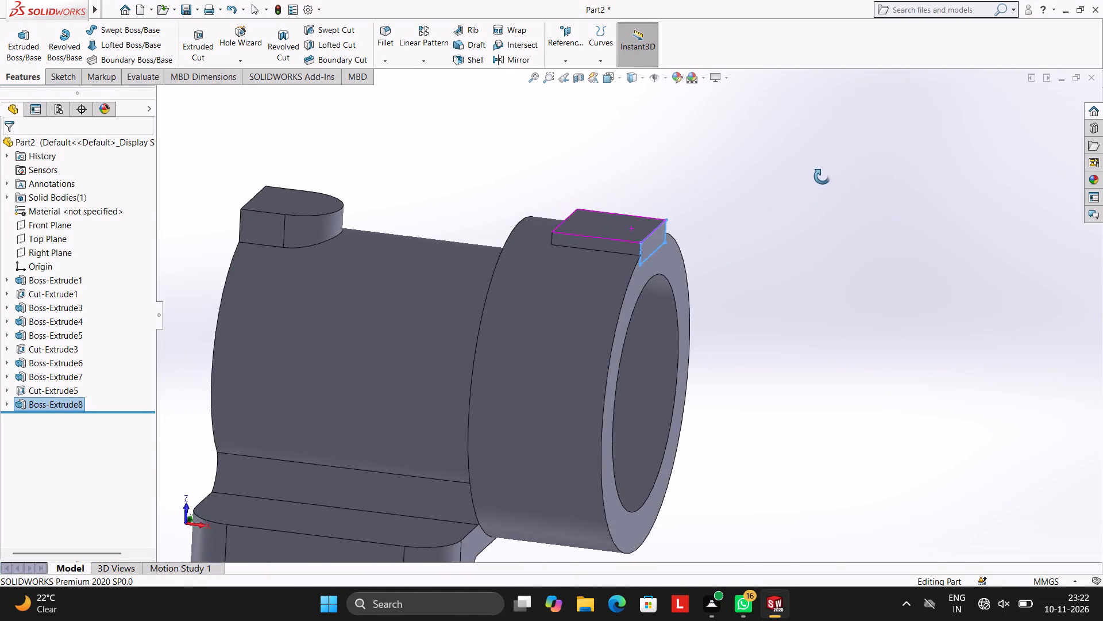
middle_drag(822, 177, 769, 200)
scroll(709, 233, down, 2)
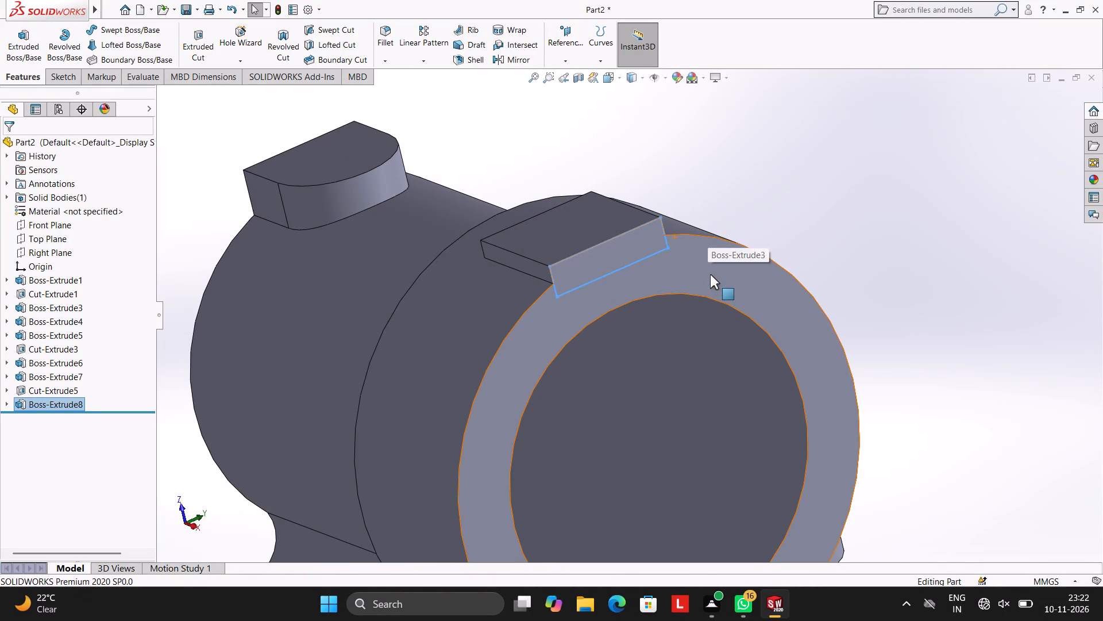
key(Escape)
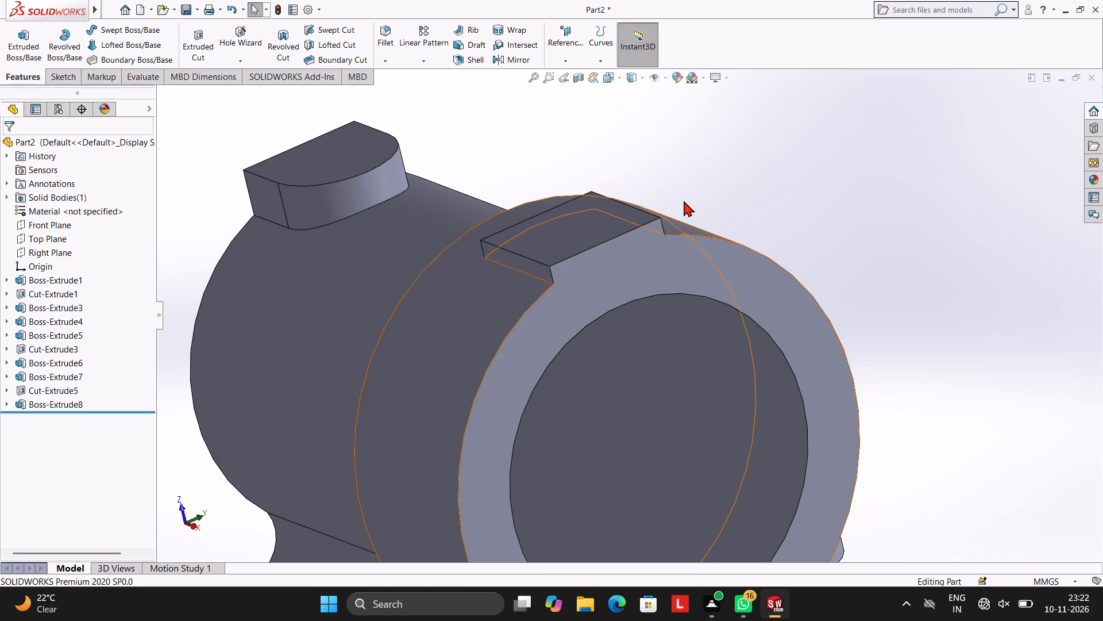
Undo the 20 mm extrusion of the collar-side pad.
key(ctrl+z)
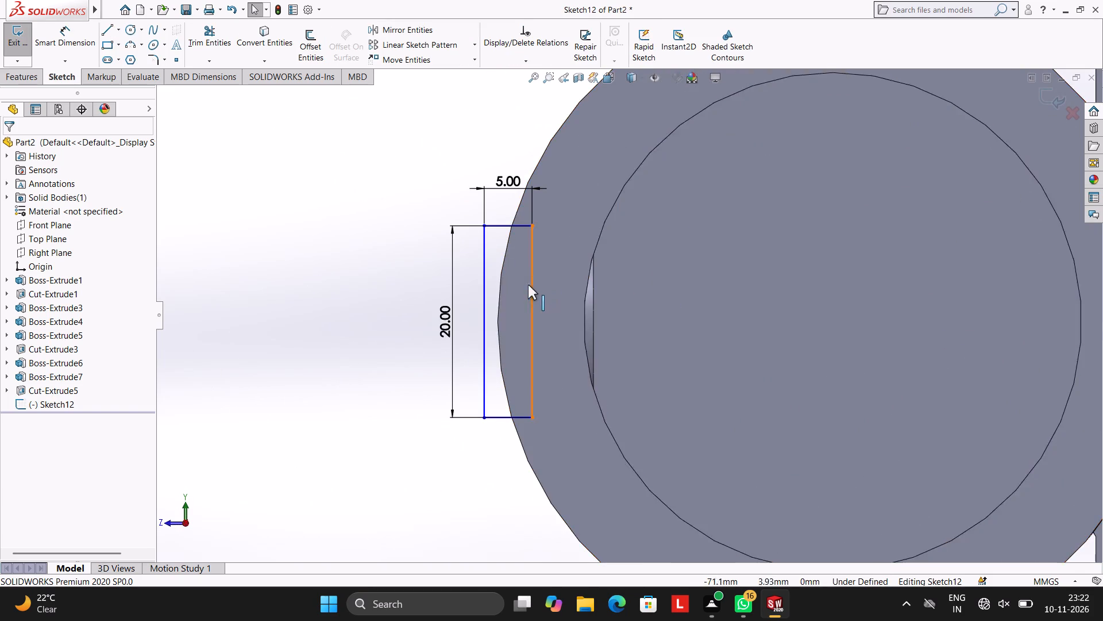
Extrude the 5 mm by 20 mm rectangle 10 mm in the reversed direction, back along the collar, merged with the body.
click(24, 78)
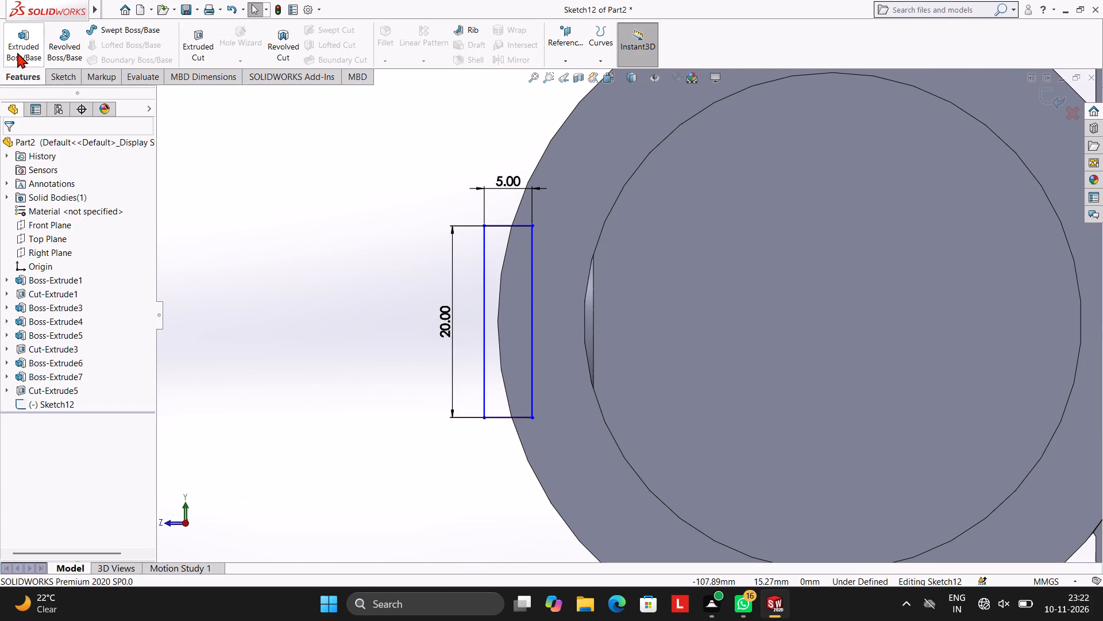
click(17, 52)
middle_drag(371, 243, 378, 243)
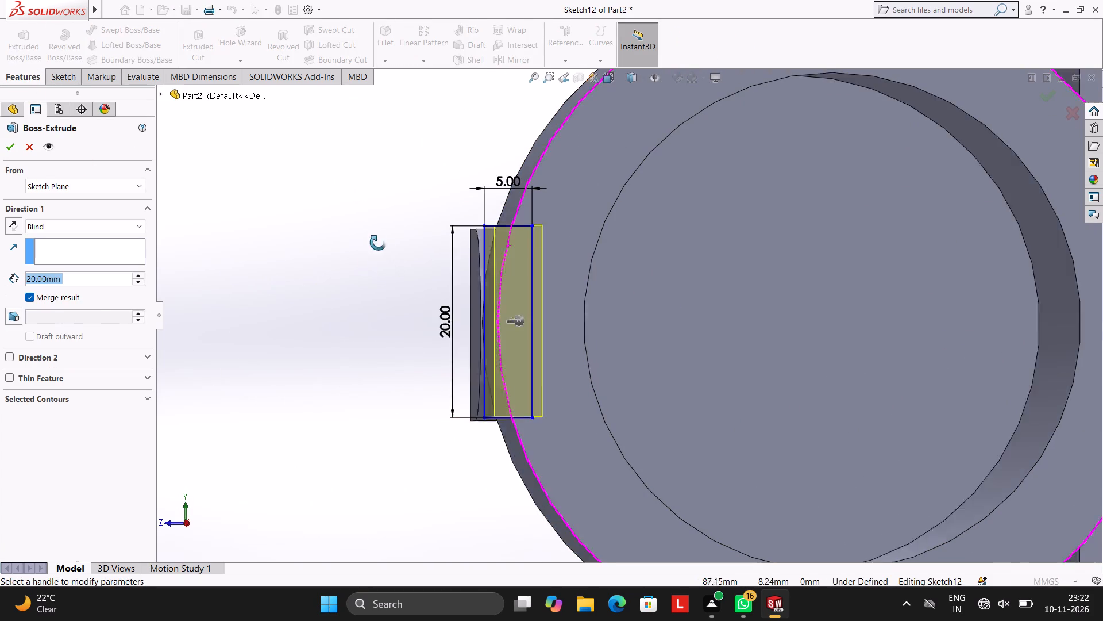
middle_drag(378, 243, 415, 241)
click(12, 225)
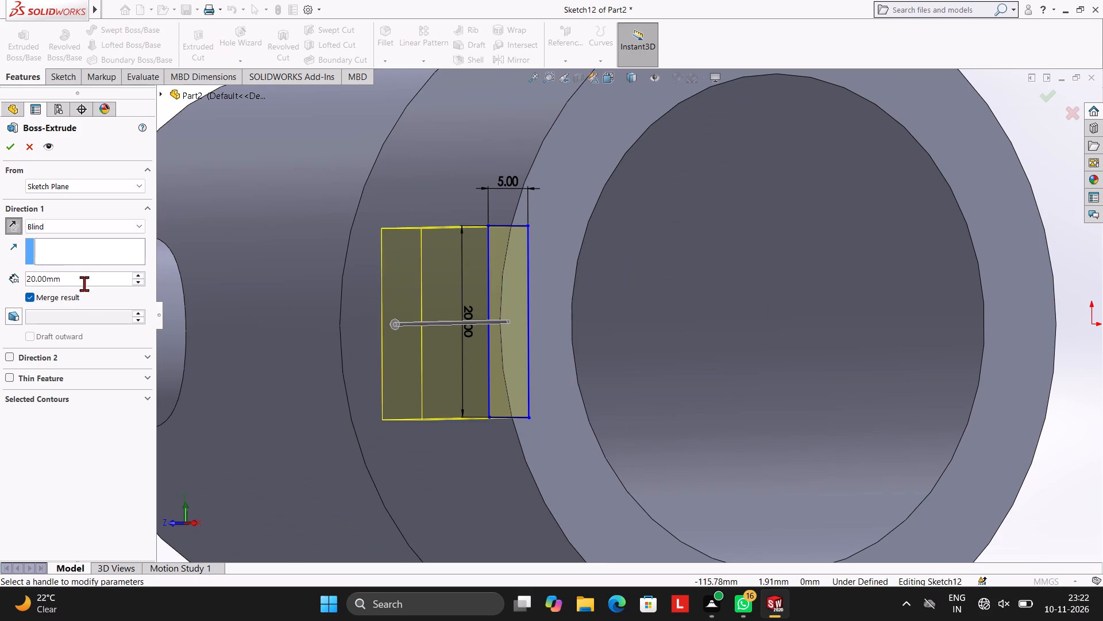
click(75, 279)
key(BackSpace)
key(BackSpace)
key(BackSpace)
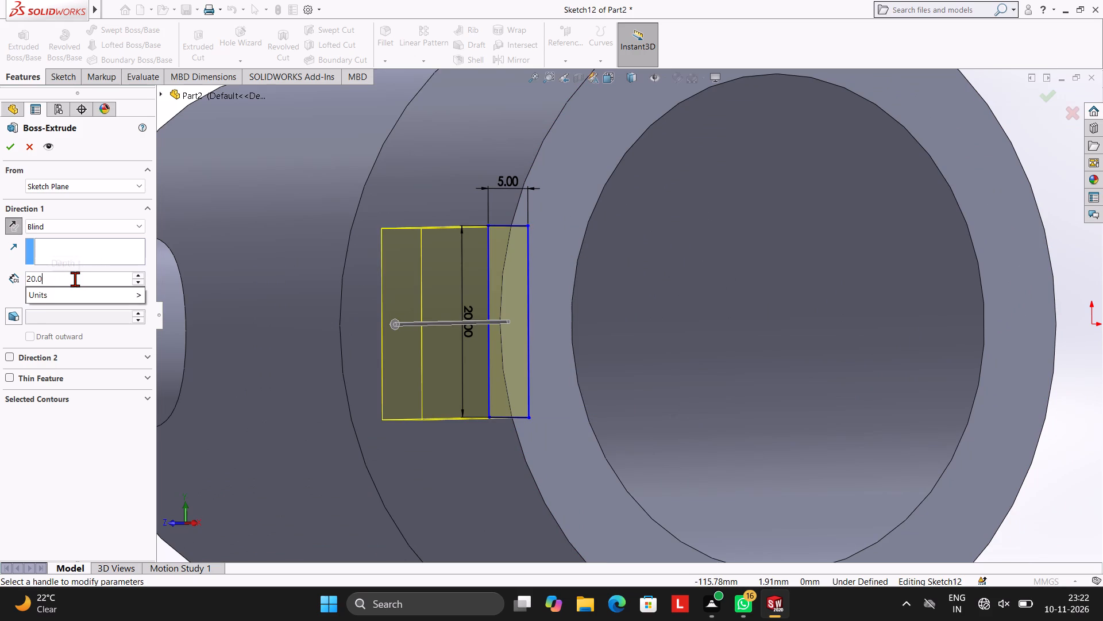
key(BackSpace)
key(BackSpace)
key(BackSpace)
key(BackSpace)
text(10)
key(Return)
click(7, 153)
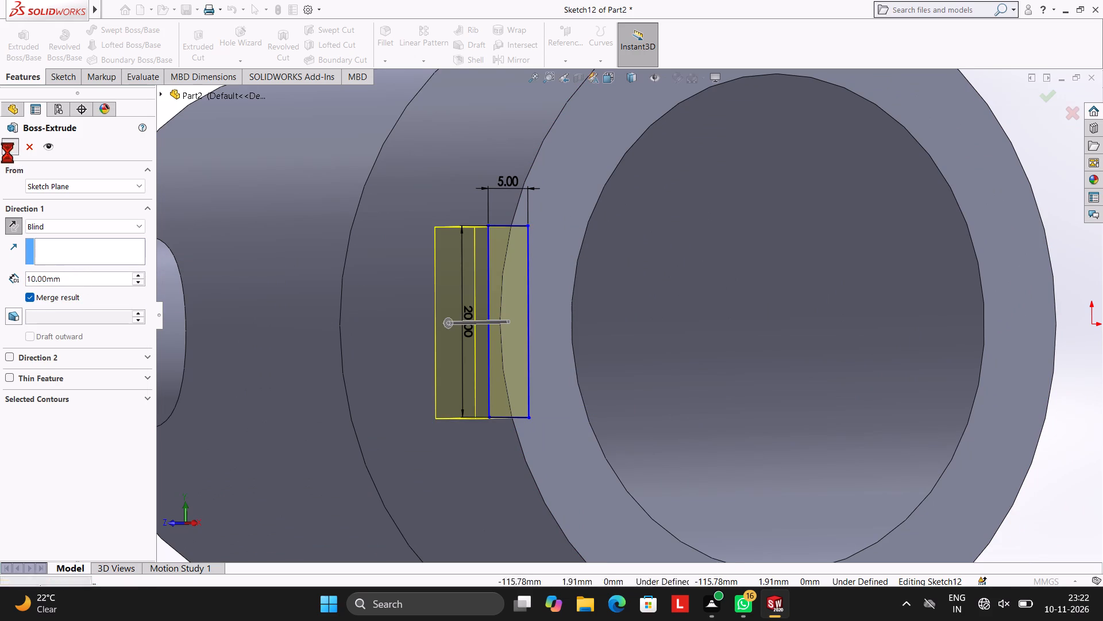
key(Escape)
Examine the 10 mm deep pad on the collar from the side and from the bored end face.
scroll(377, 260, up, 1)
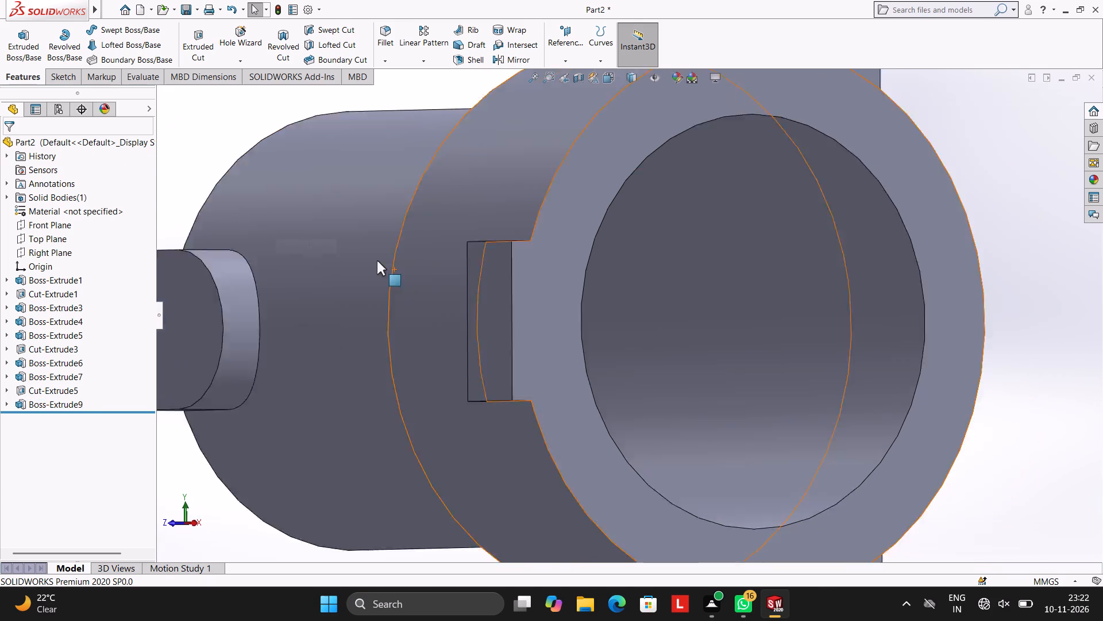
scroll(377, 260, up, 2)
middle_drag(416, 275, 430, 241)
middle_drag(677, 336, 694, 244)
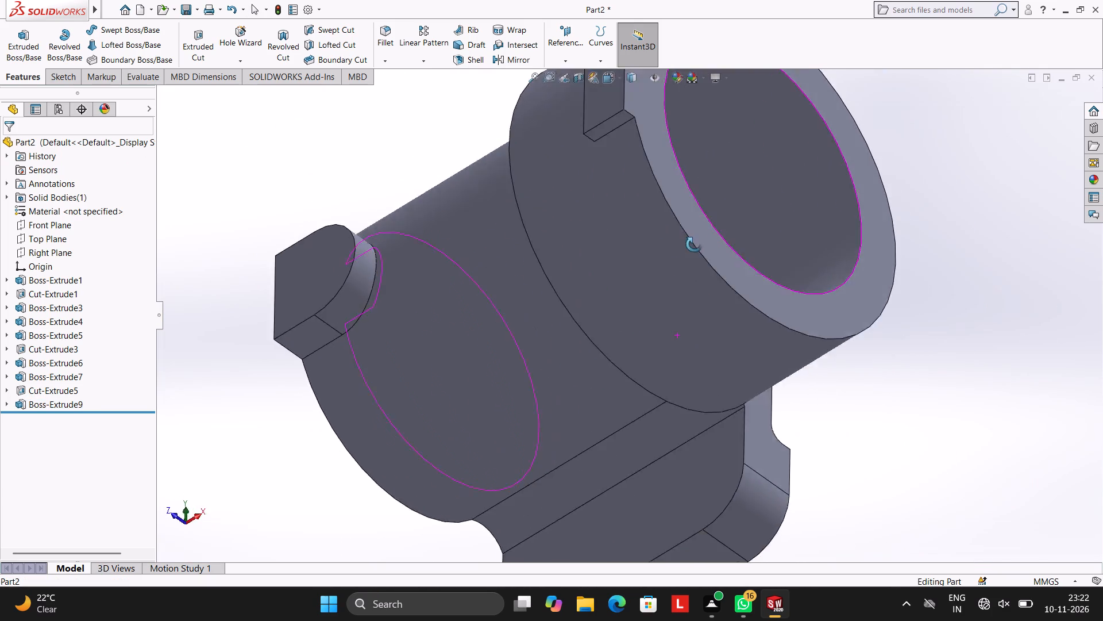
middle_drag(694, 244, 724, 263)
scroll(742, 256, up, 3)
middle_drag(765, 239, 750, 306)
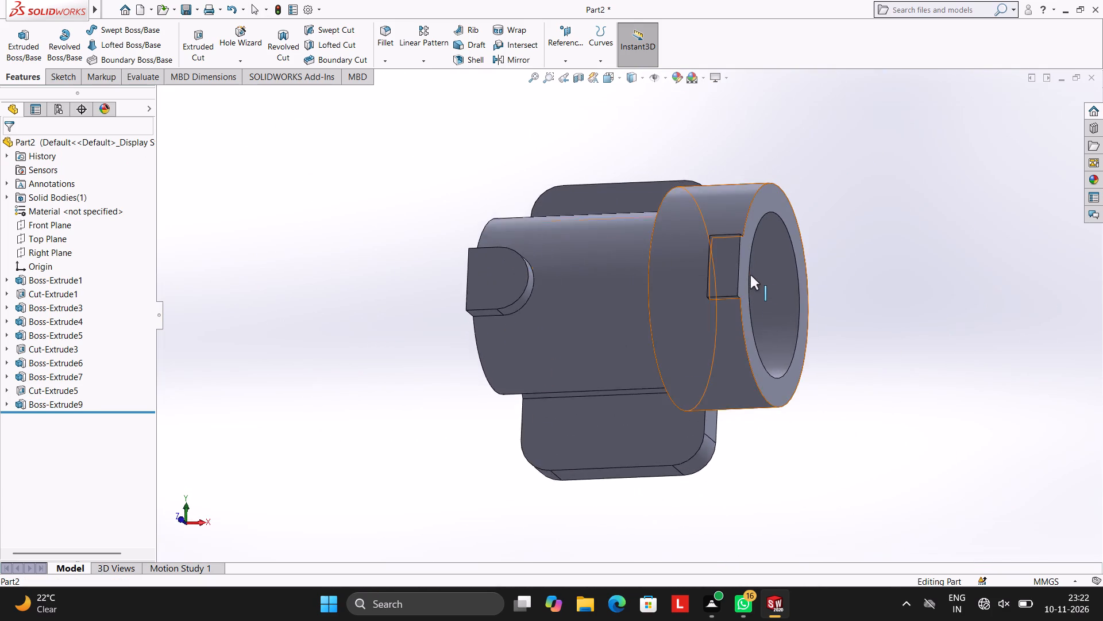
scroll(751, 275, down, 3)
middle_drag(793, 267, 700, 158)
scroll(801, 260, up, 1)
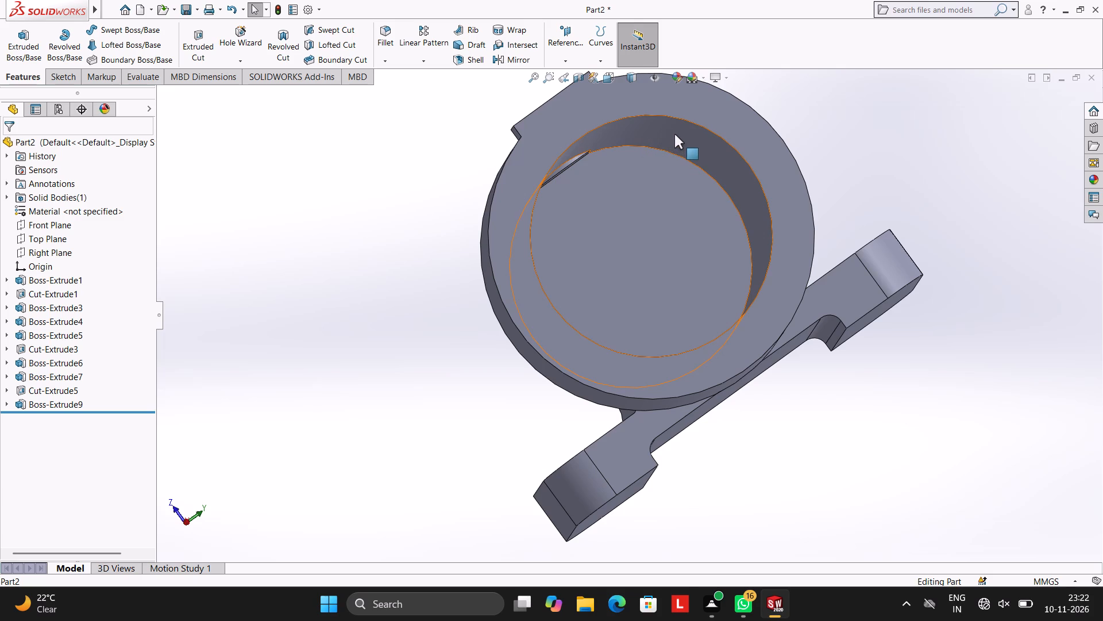
scroll(650, 131, down, 2)
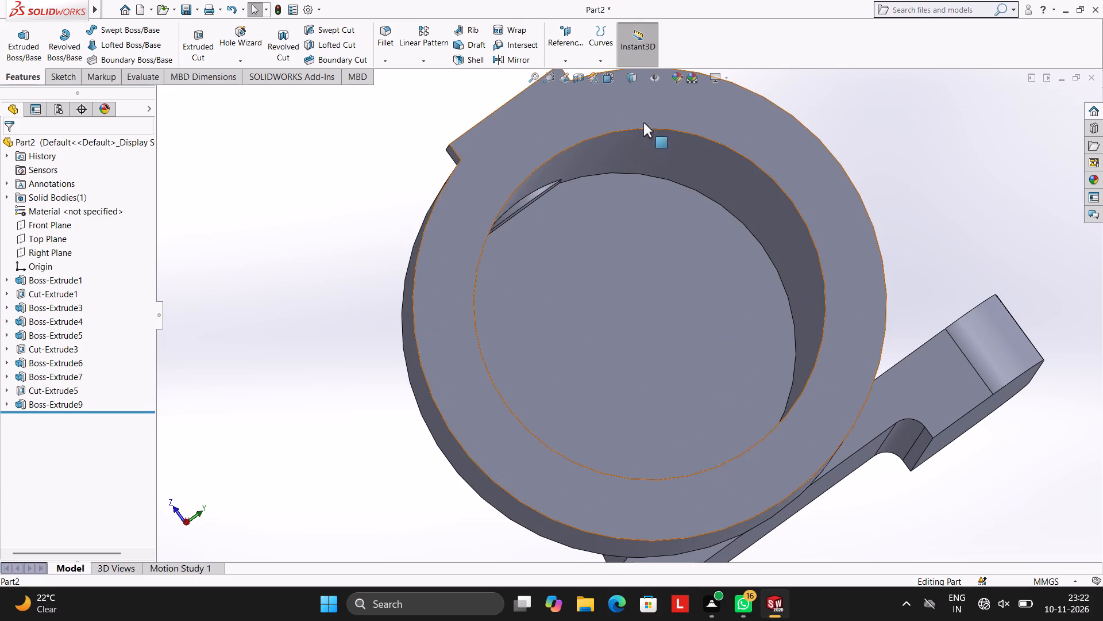
scroll(648, 149, down, 1)
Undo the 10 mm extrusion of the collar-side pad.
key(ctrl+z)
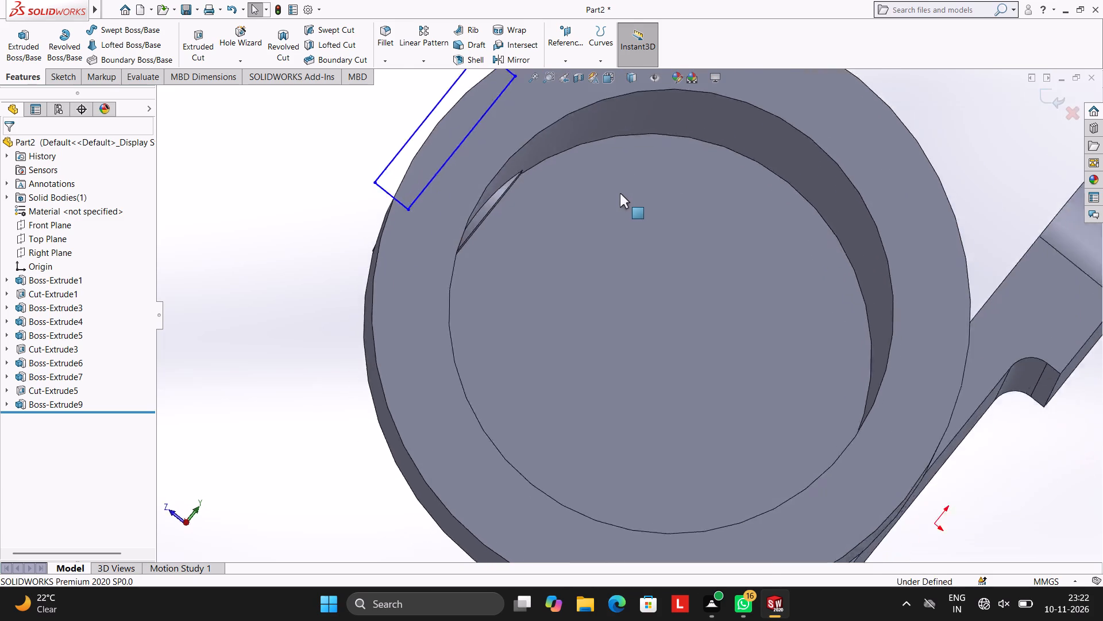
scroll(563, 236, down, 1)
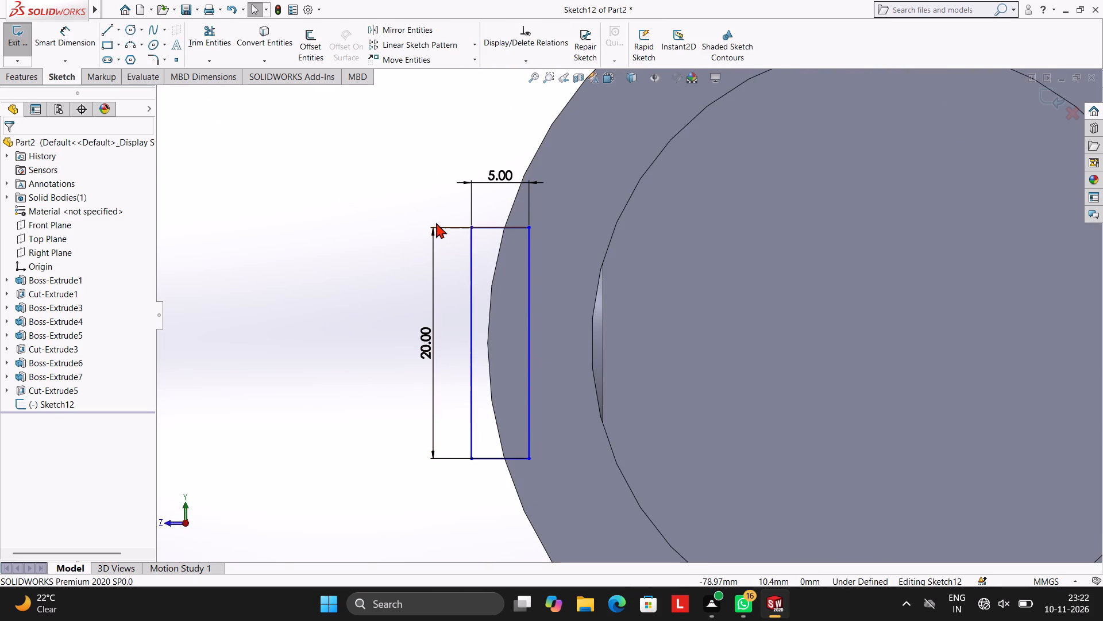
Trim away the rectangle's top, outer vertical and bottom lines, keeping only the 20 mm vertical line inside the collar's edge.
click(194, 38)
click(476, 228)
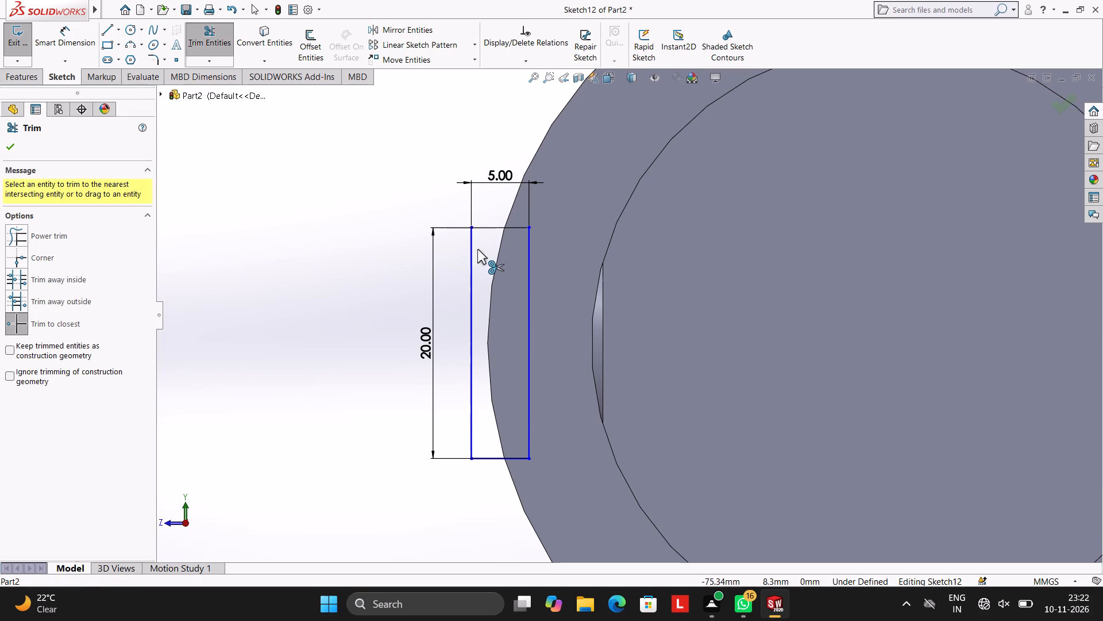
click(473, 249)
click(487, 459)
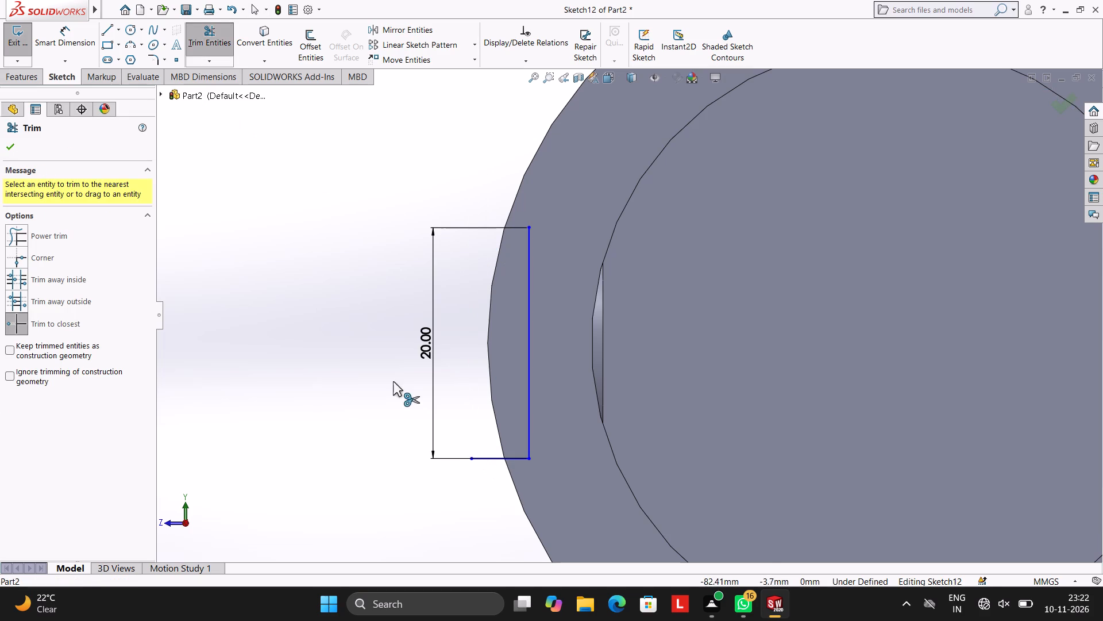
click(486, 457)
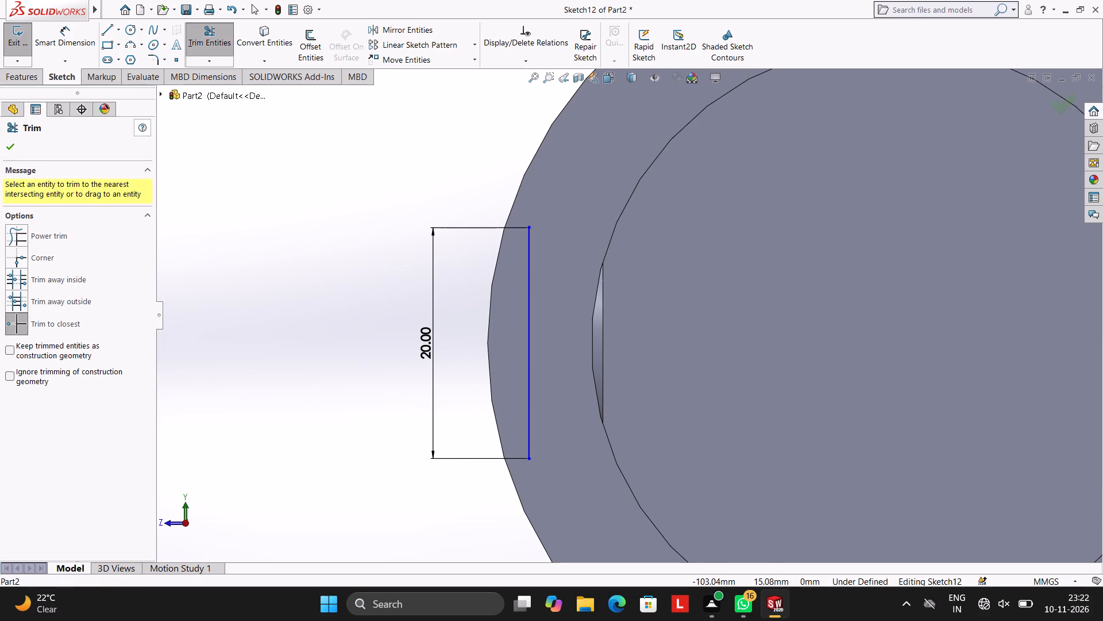
Draw three lines outward from the 20 mm vertical line, closing a 4 mm by 20 mm rectangle across the collar's edge.
click(106, 31)
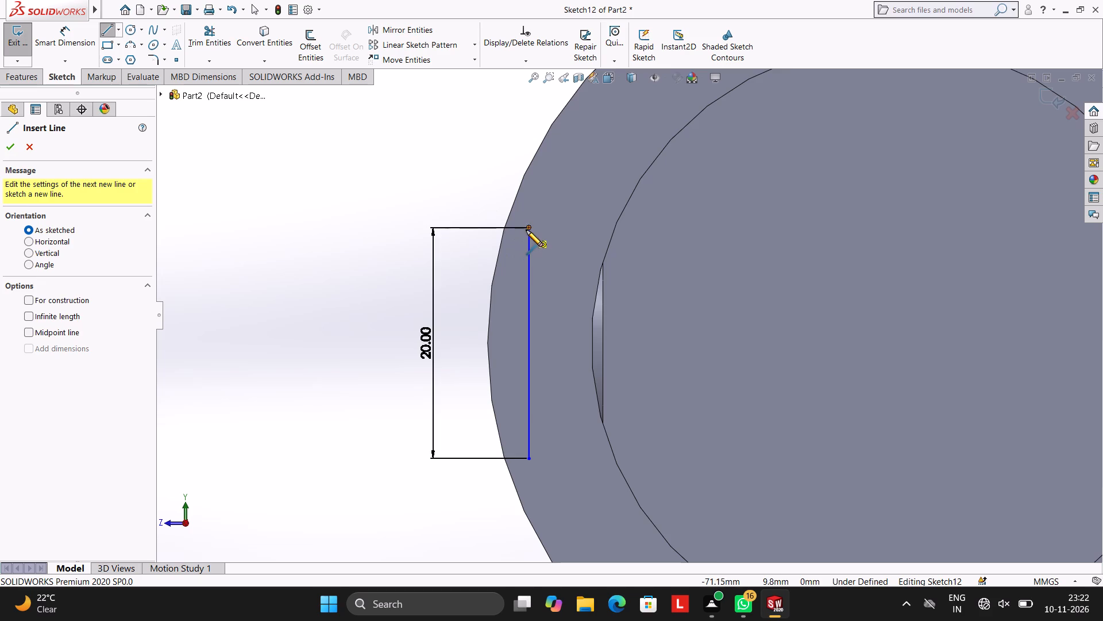
click(527, 227)
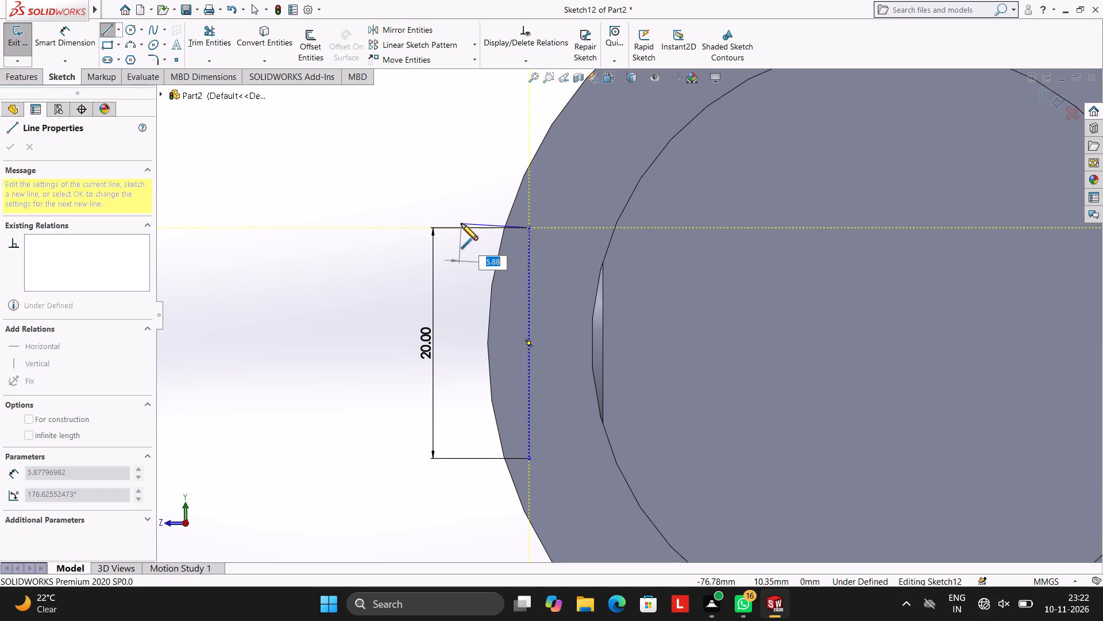
key(4)
key(Return)
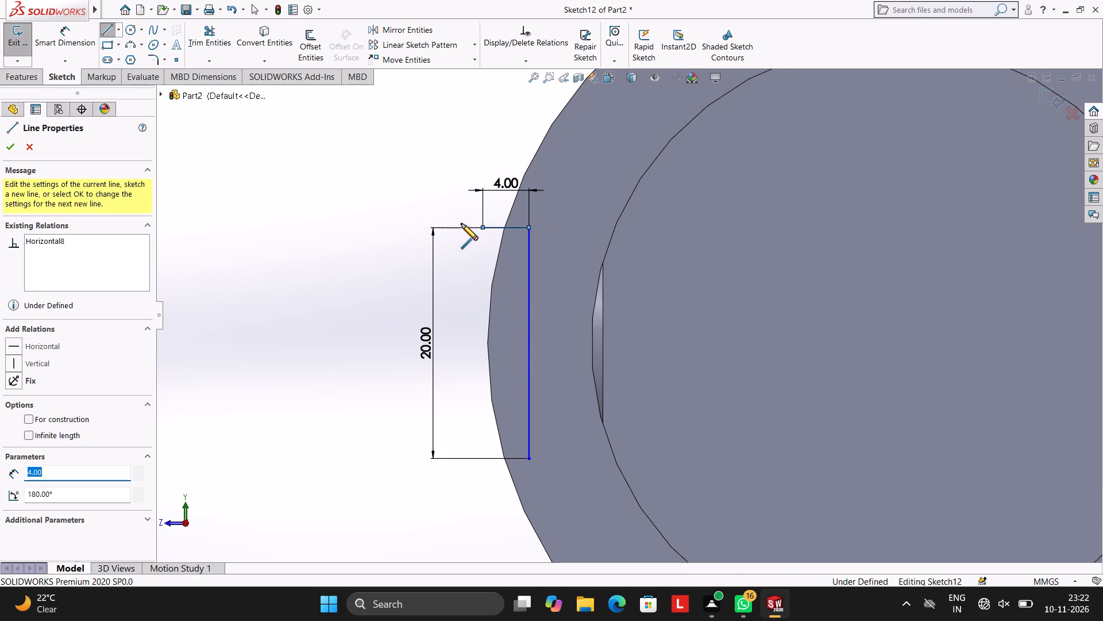
click(482, 459)
click(530, 460)
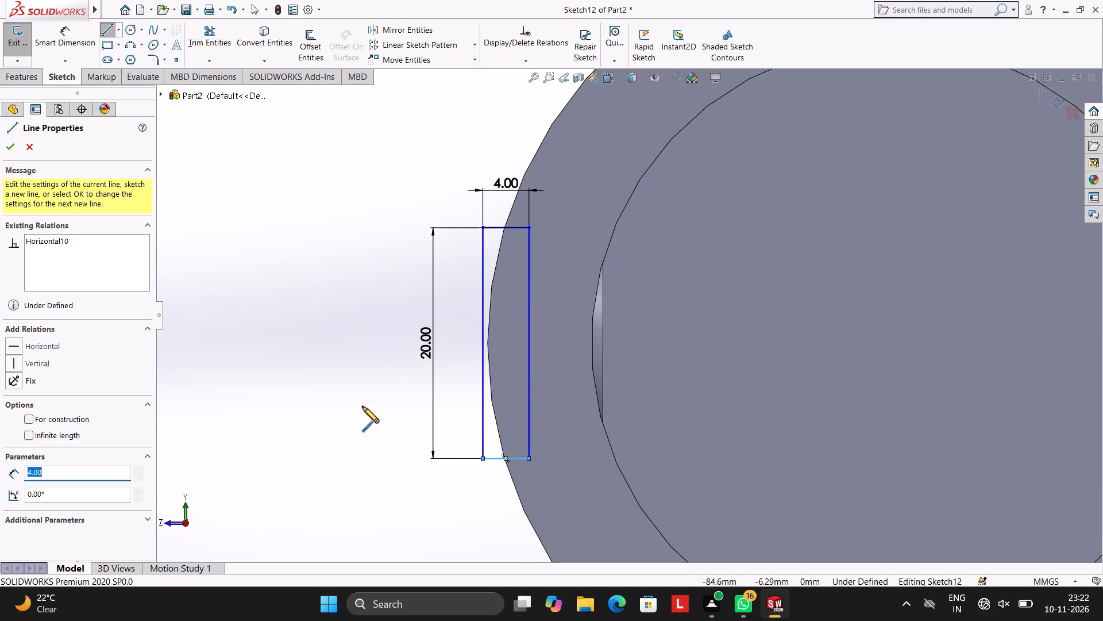
key(Escape)
key(Escape)
key(Escape)
key(Escape)
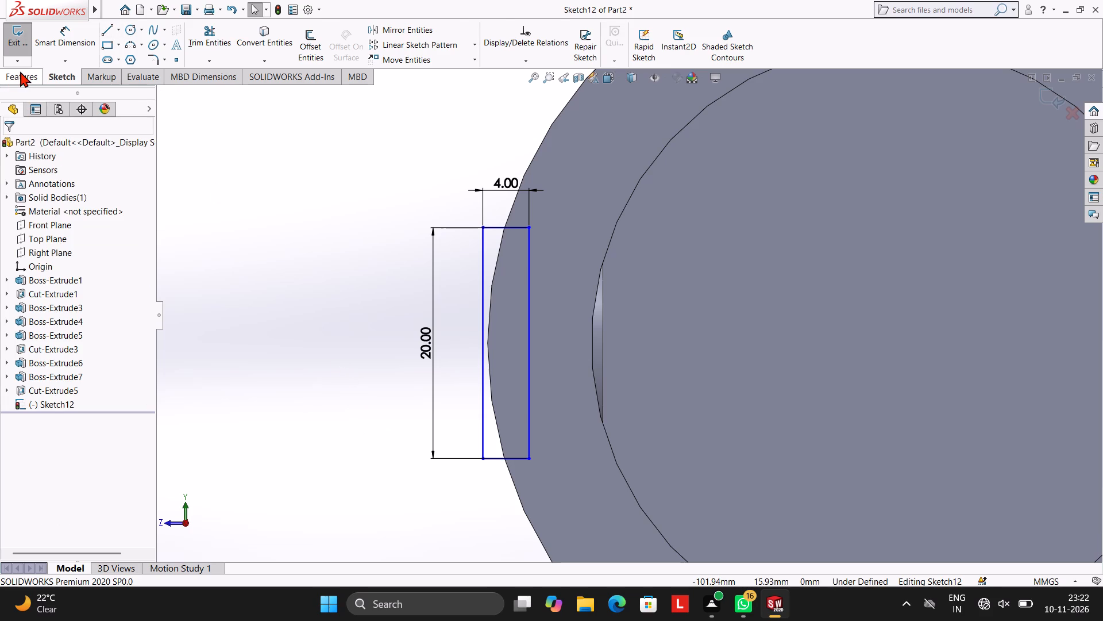
Extrude the 4 mm by 20 mm rectangle 10 mm in the reversed direction, back along the collar, merged with the body.
click(20, 71)
click(29, 34)
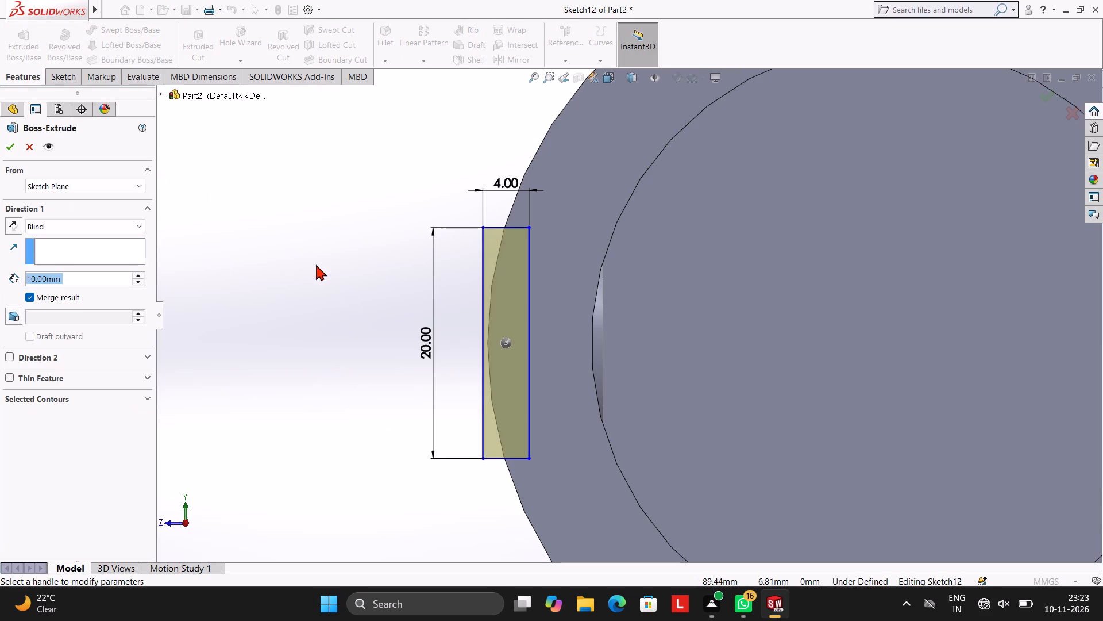
middle_drag(310, 261, 402, 269)
scroll(346, 262, down, 1)
click(13, 220)
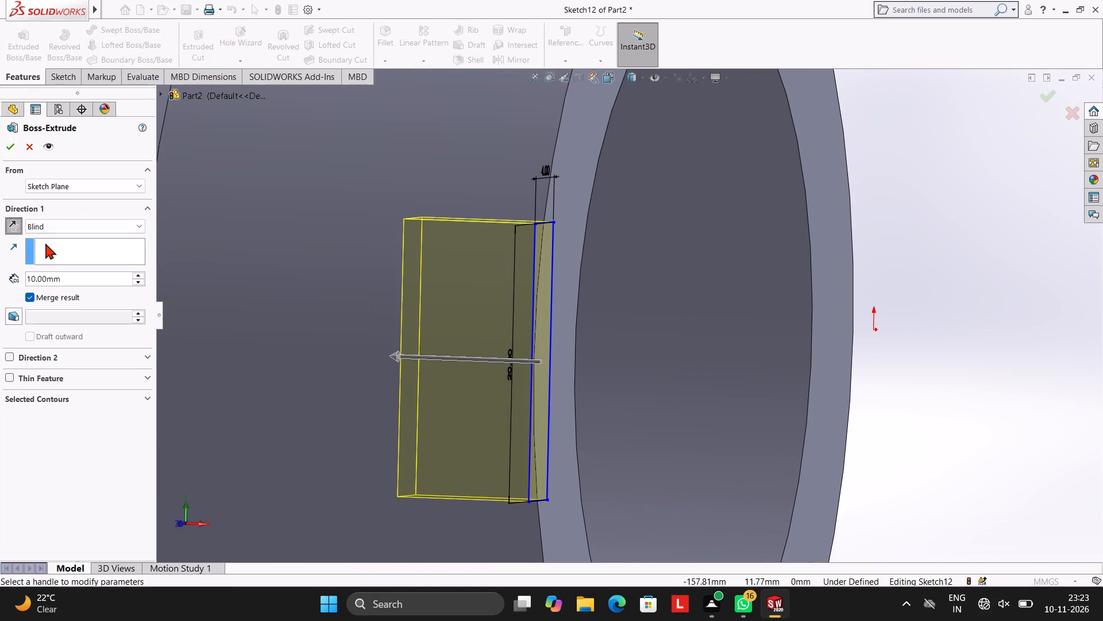
click(13, 145)
Open a new sketch on the flat outer face of the collar-side pad, viewed square-on.
scroll(240, 206, up, 3)
click(820, 228)
middle_drag(772, 227, 820, 190)
scroll(823, 198, up, 1)
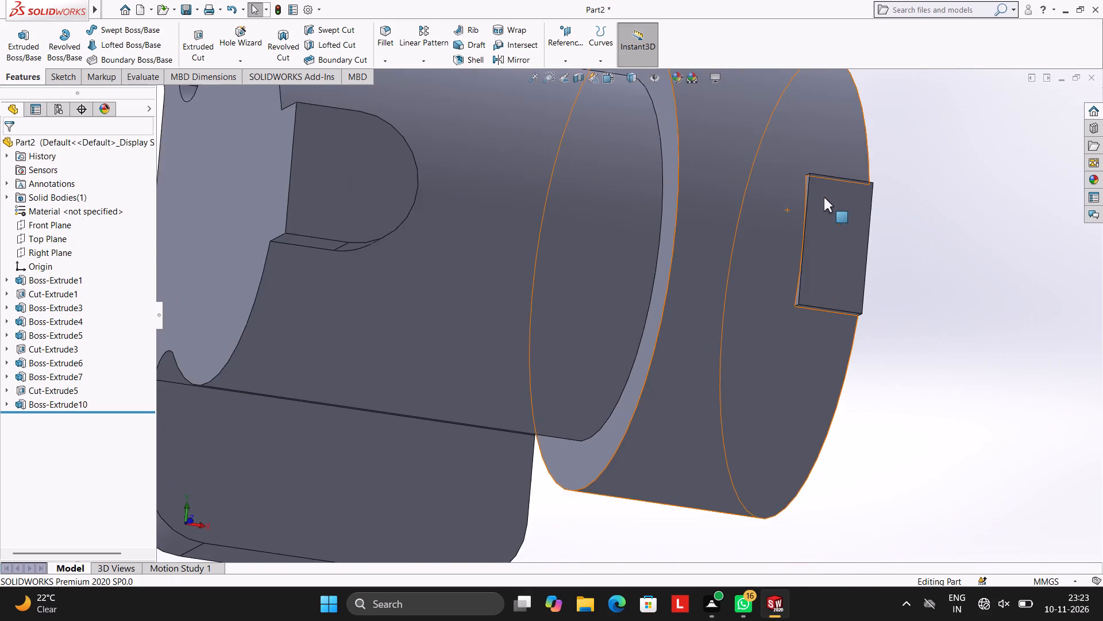
scroll(824, 197, up, 1)
middle_drag(854, 199, 755, 173)
scroll(782, 167, up, 3)
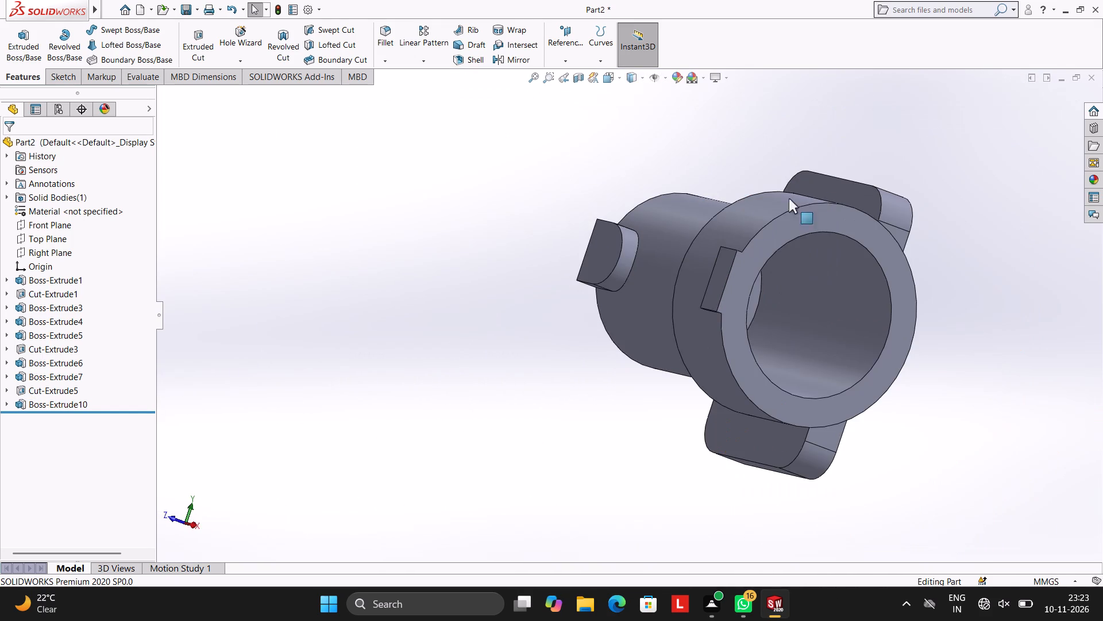
middle_drag(776, 229, 840, 243)
click(865, 284)
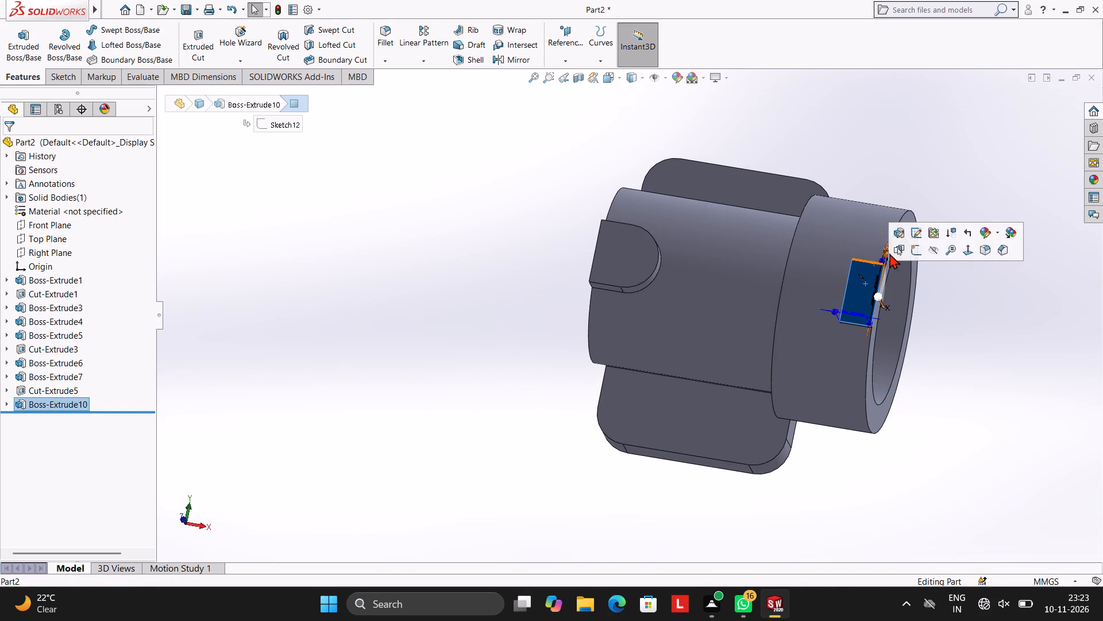
click(919, 254)
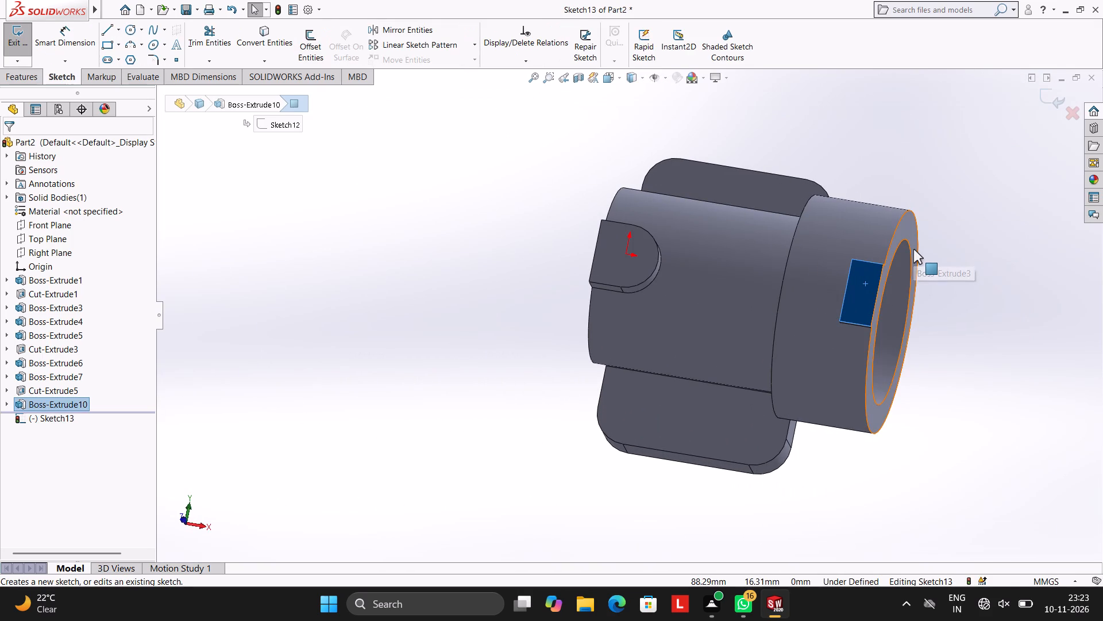
key(ctrl+8)
scroll(739, 286, up, 1)
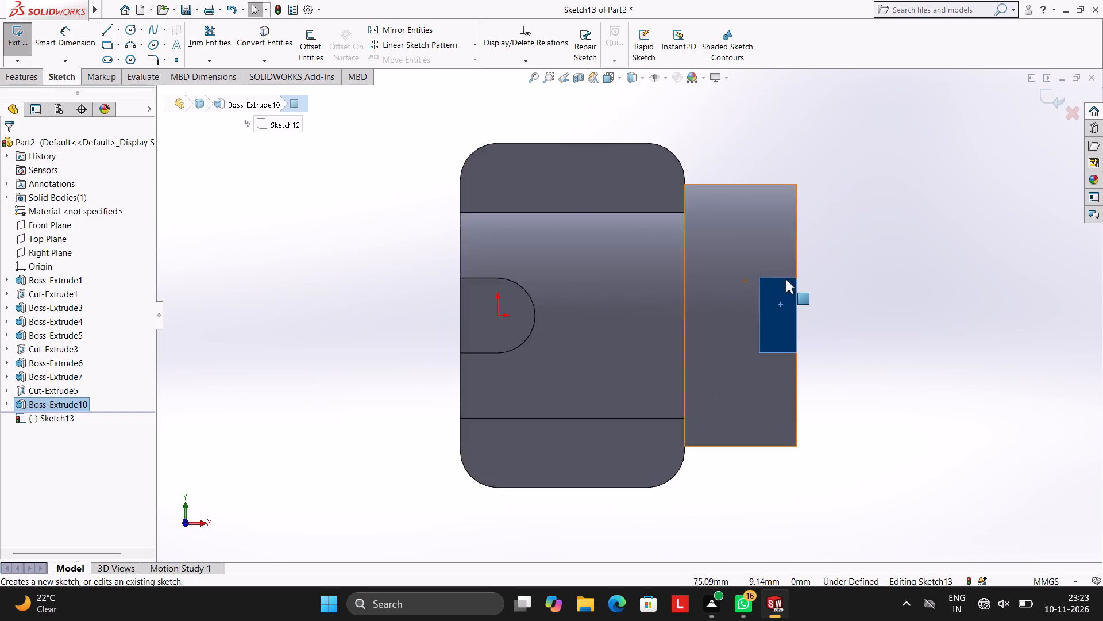
scroll(785, 279, up, 1)
scroll(791, 275, down, 1)
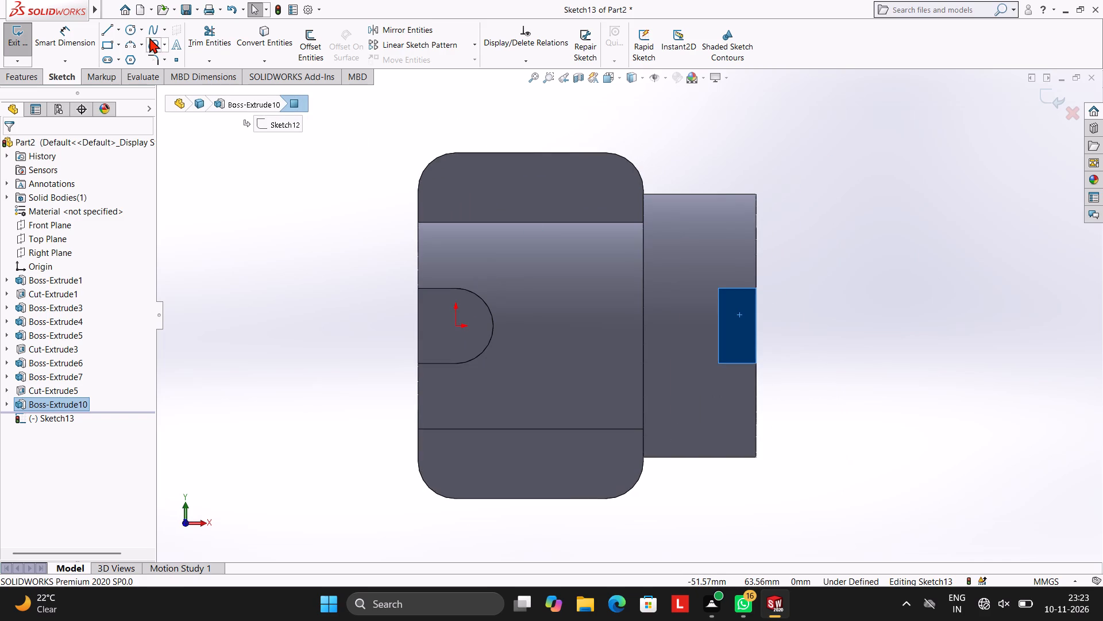
Sketch a 10 mm radius semicircular arc off the pad's inner edge and close it with a 20 mm vertical line between its ends.
click(126, 43)
scroll(597, 281, down, 2)
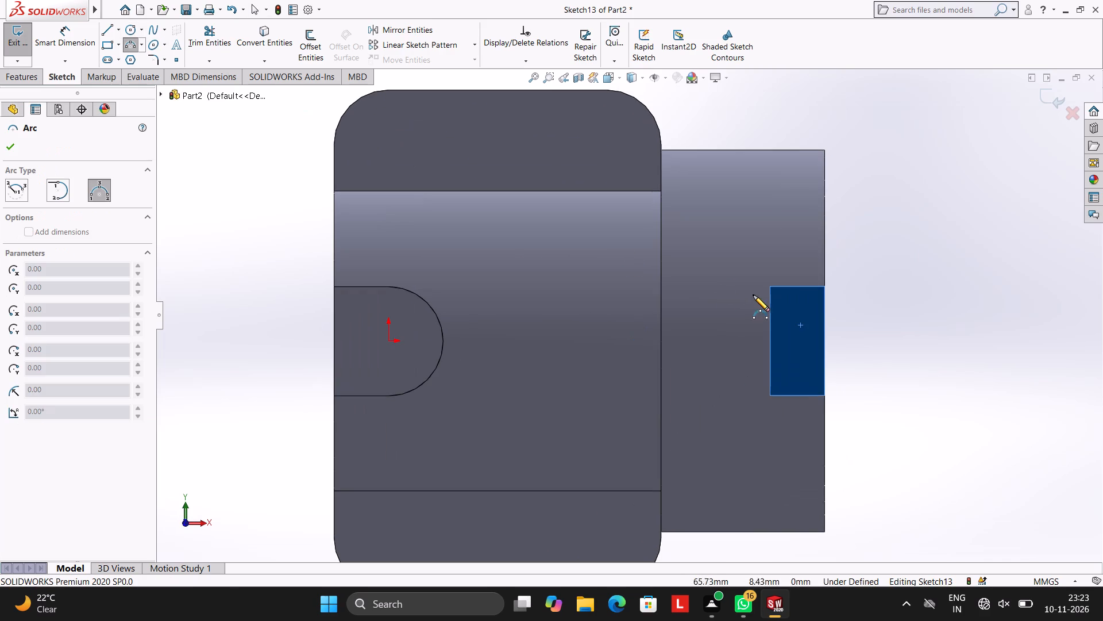
drag(770, 285, 773, 301)
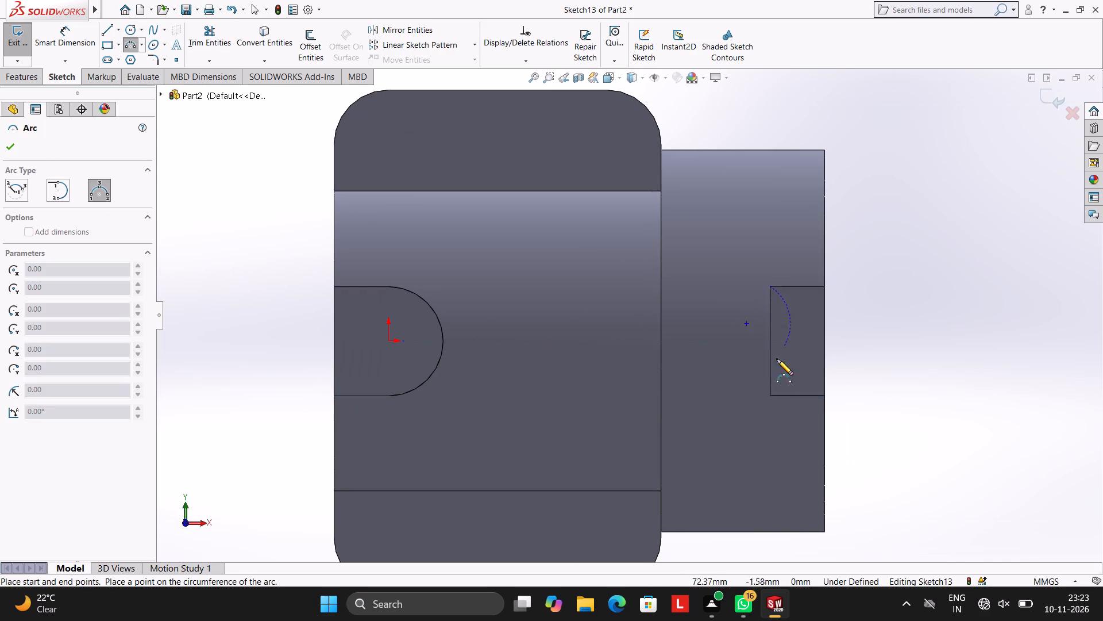
click(770, 397)
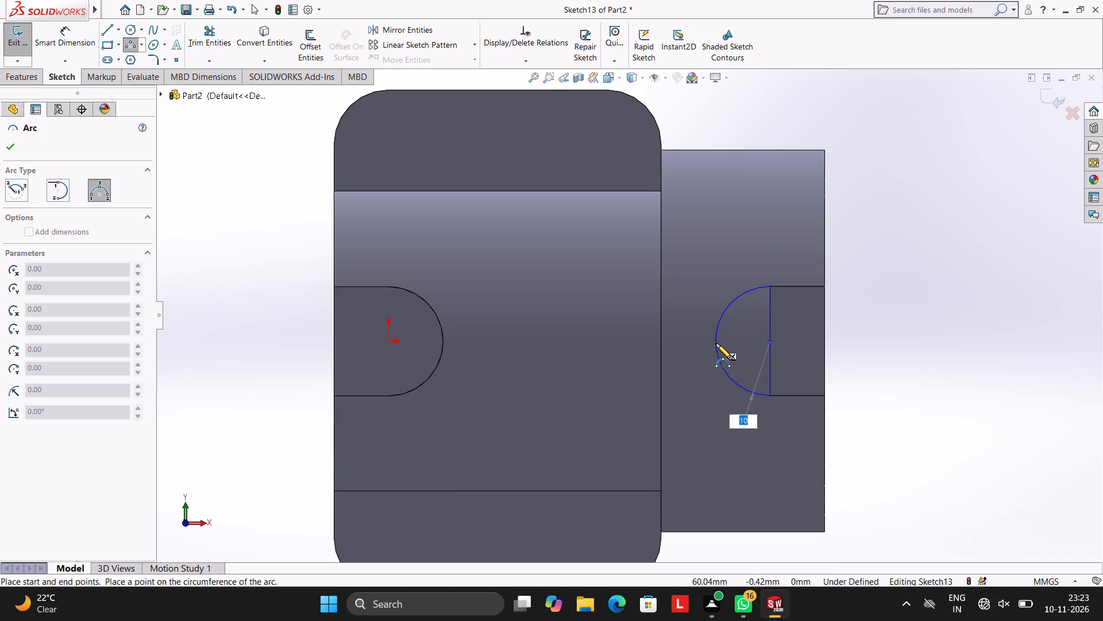
click(716, 343)
key(Escape)
key(Escape)
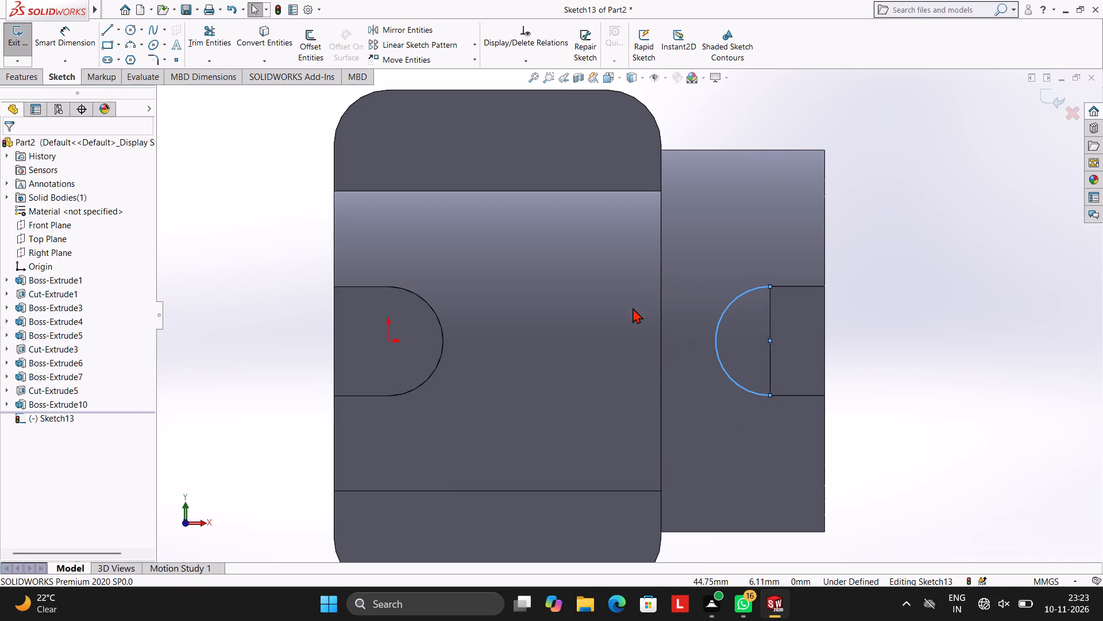
key(Escape)
scroll(831, 304, down, 2)
click(107, 29)
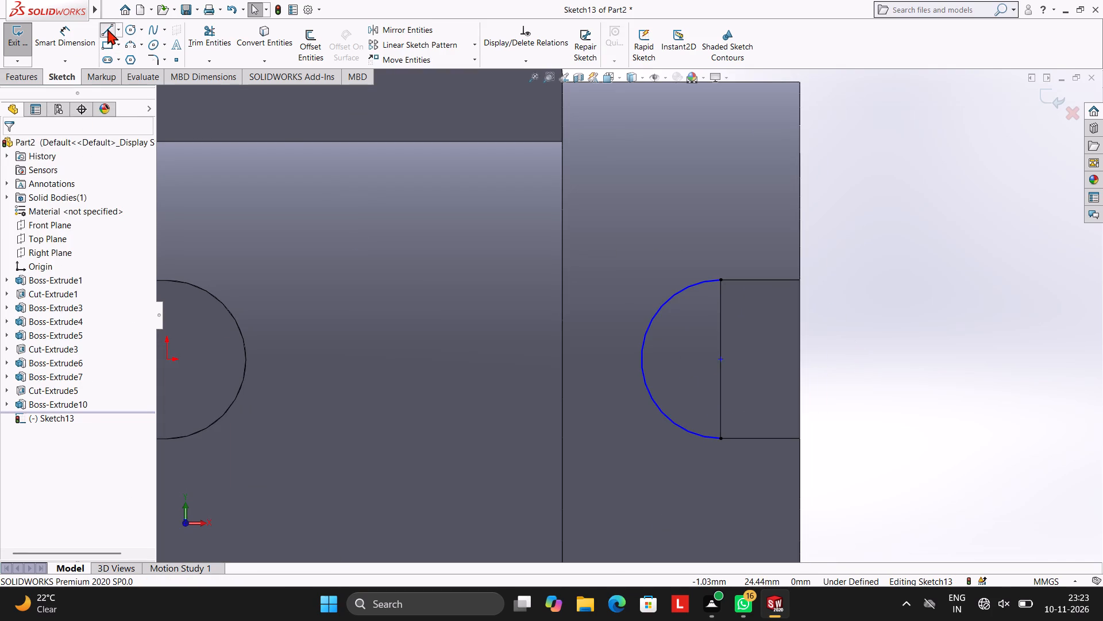
click(721, 279)
click(721, 439)
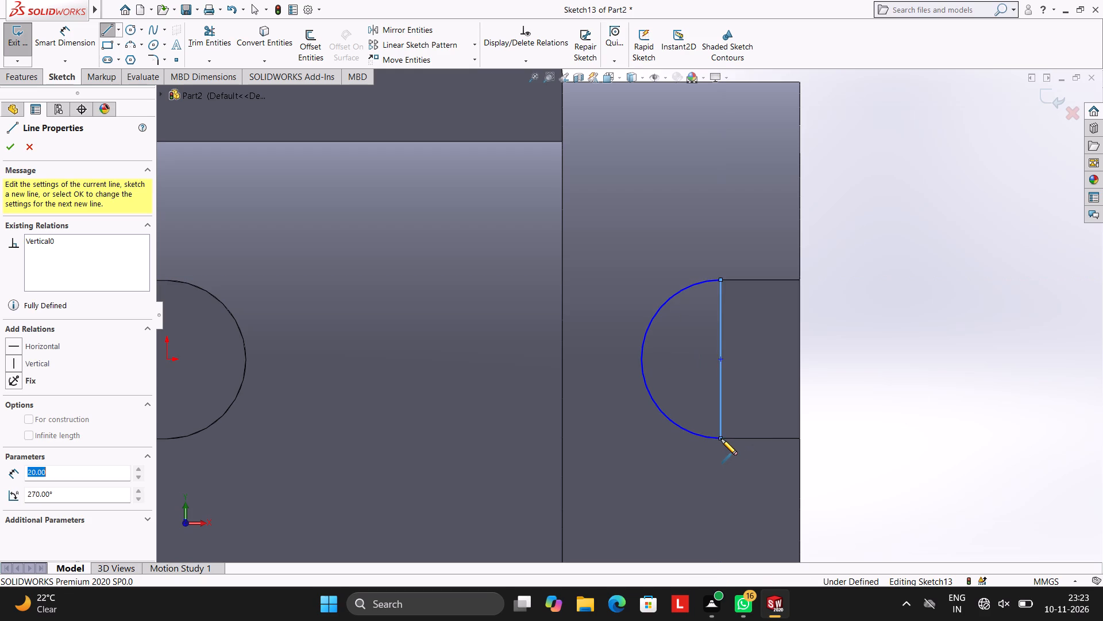
key(Escape)
key(Escape)
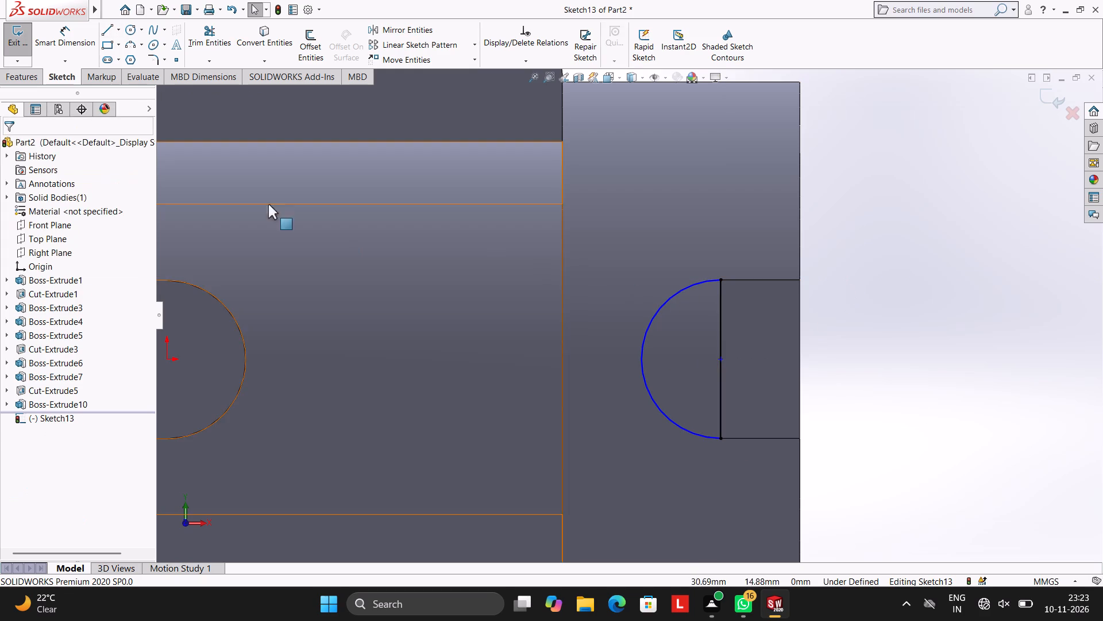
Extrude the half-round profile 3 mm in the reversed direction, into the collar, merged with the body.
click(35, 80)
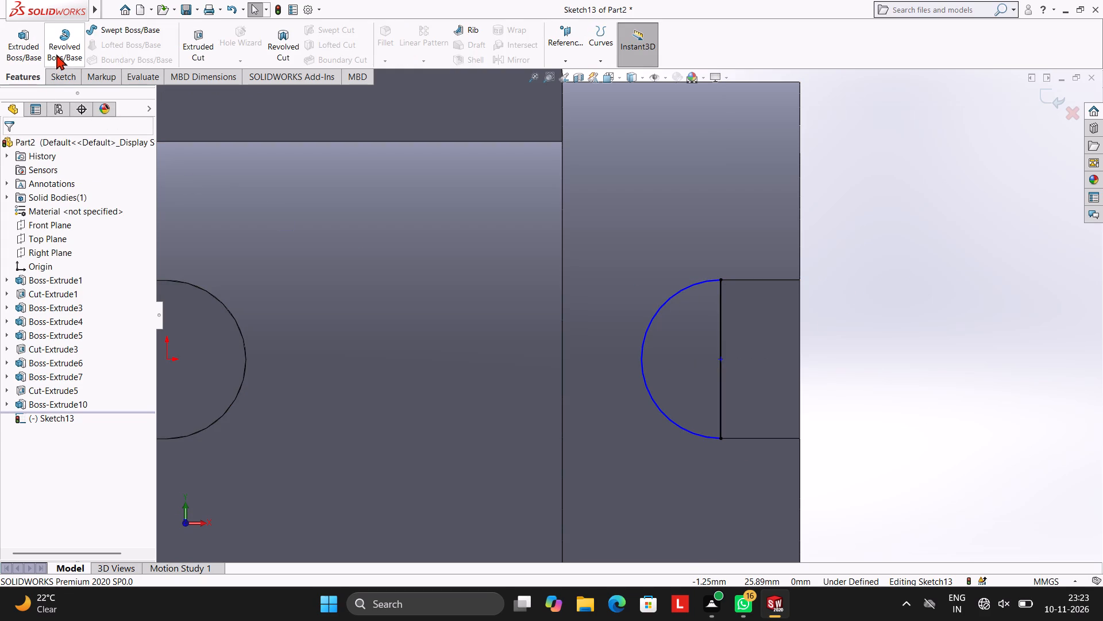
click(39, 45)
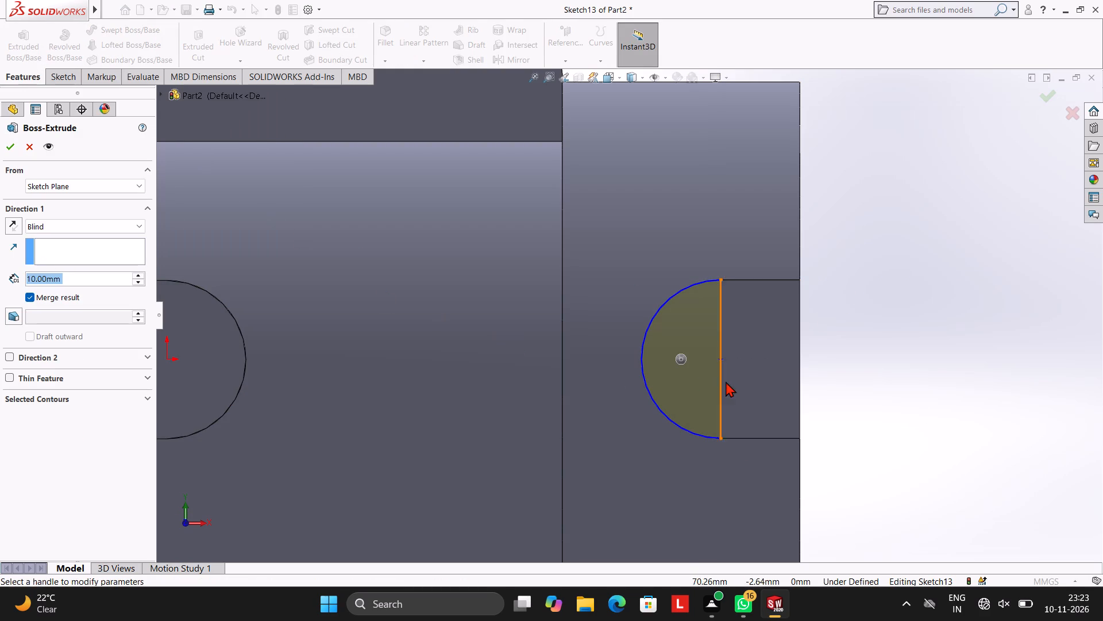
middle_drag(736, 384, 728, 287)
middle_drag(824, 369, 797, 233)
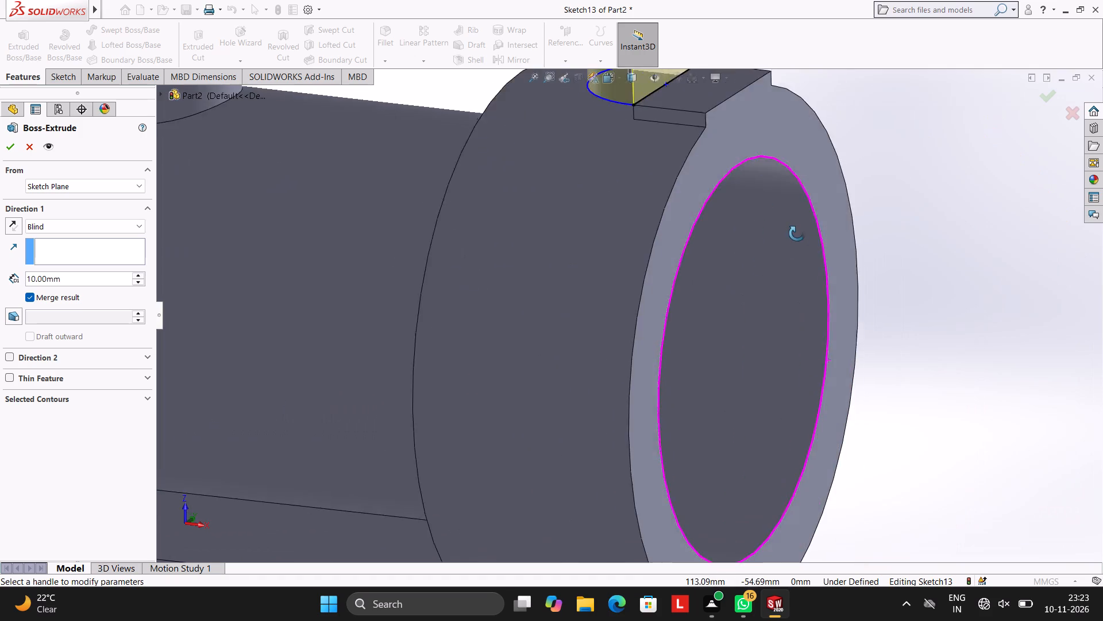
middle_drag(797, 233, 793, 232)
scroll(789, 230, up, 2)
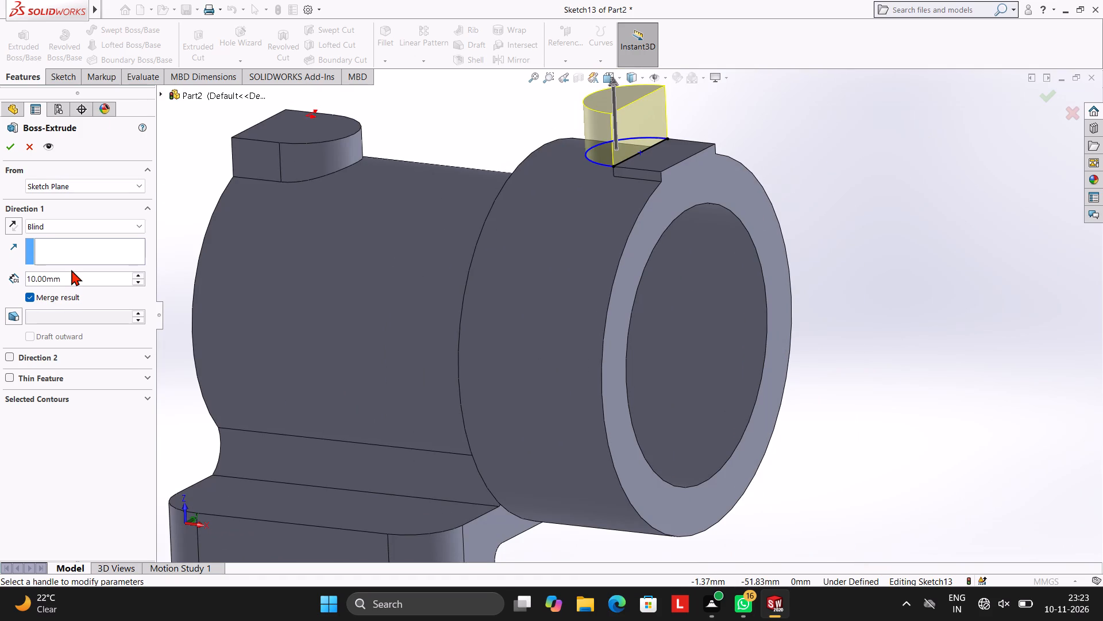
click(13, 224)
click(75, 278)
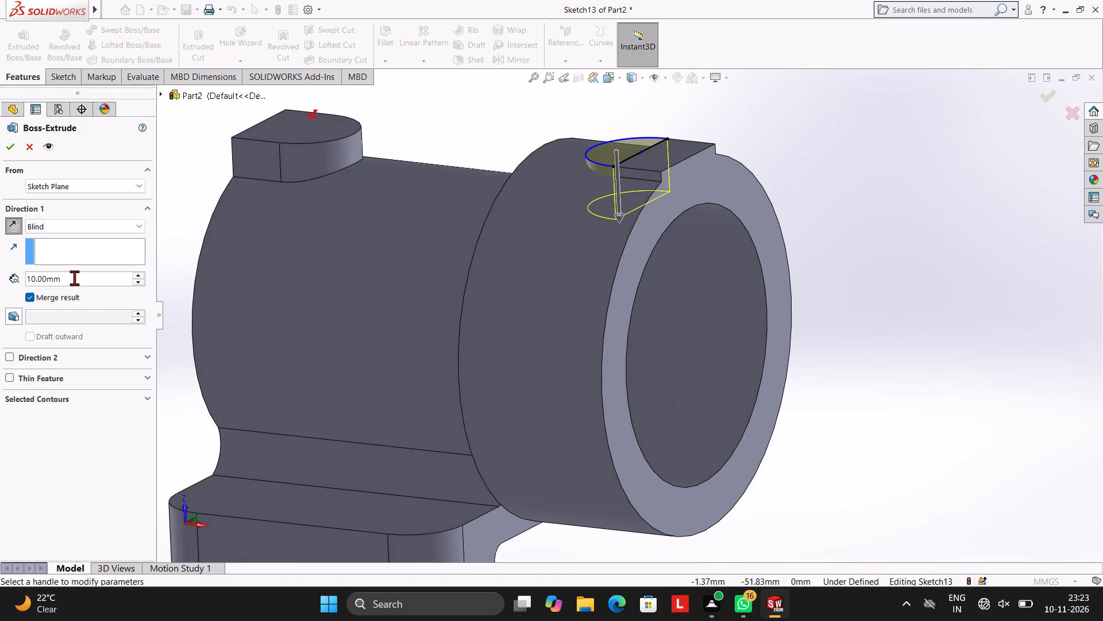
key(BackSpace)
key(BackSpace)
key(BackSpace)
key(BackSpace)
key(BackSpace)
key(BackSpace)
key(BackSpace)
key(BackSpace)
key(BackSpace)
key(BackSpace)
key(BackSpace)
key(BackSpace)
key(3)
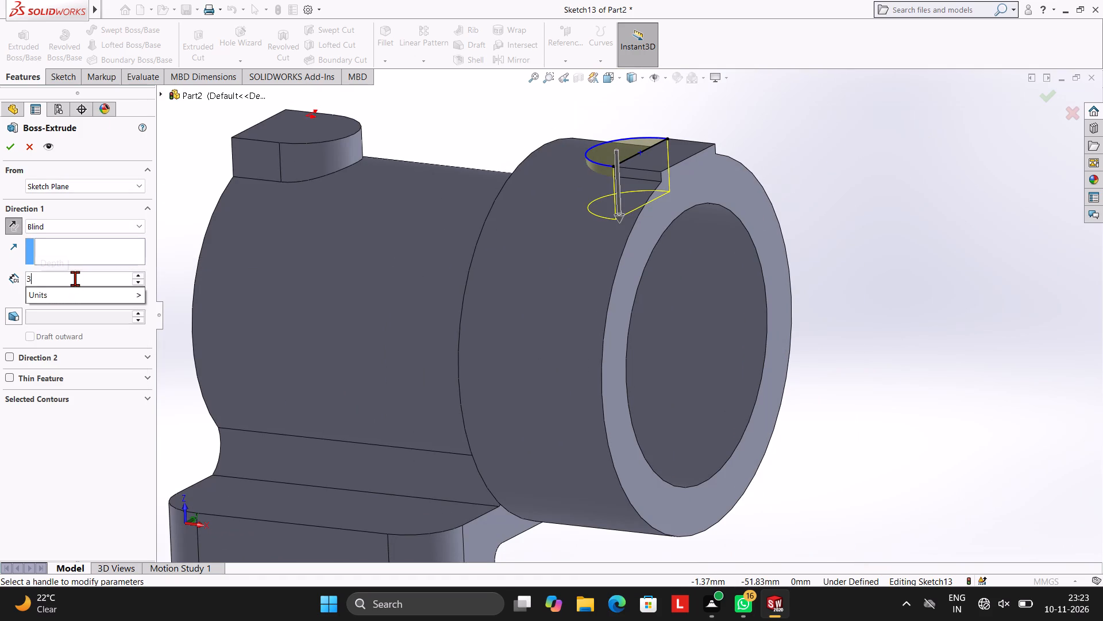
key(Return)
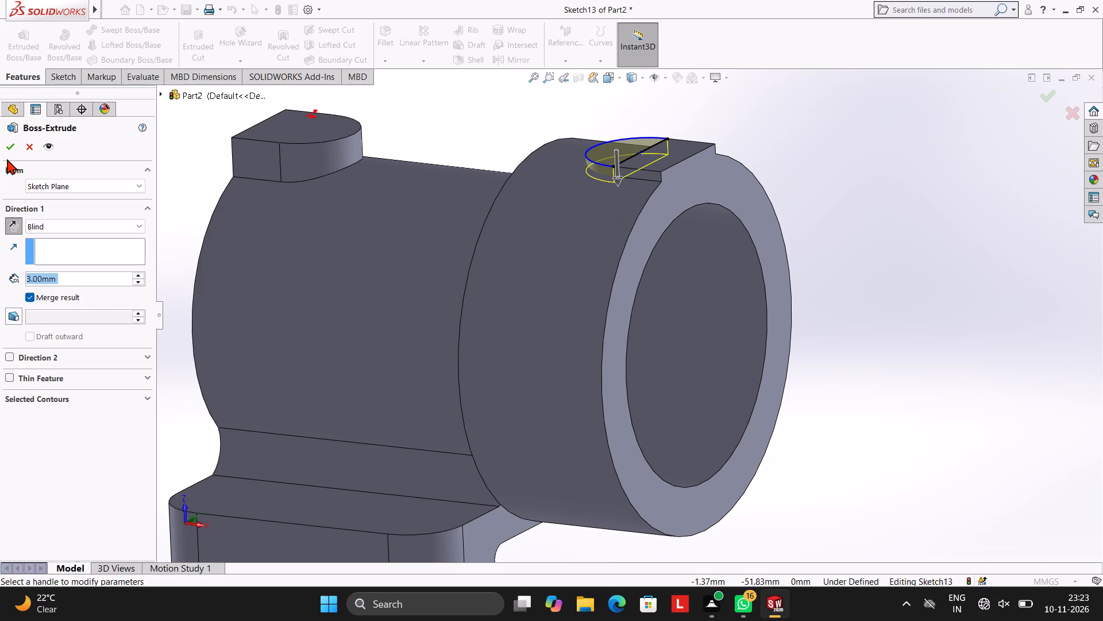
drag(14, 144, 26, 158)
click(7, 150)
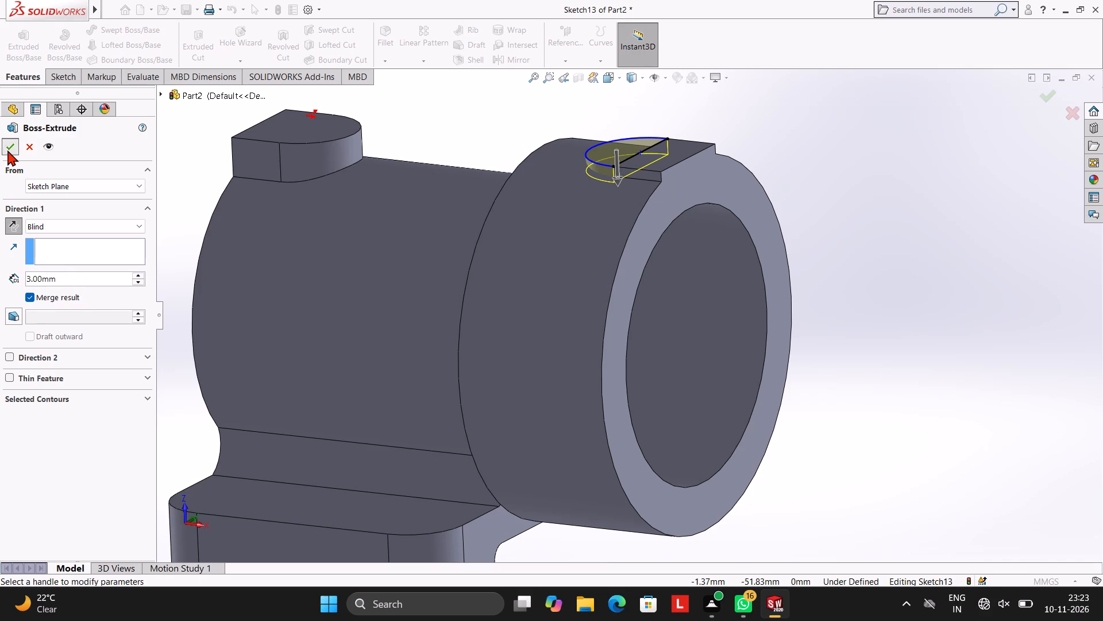
Examine the rounded collar-side pad from the bored end, the rear and the side.
click(780, 133)
scroll(786, 138, up, 2)
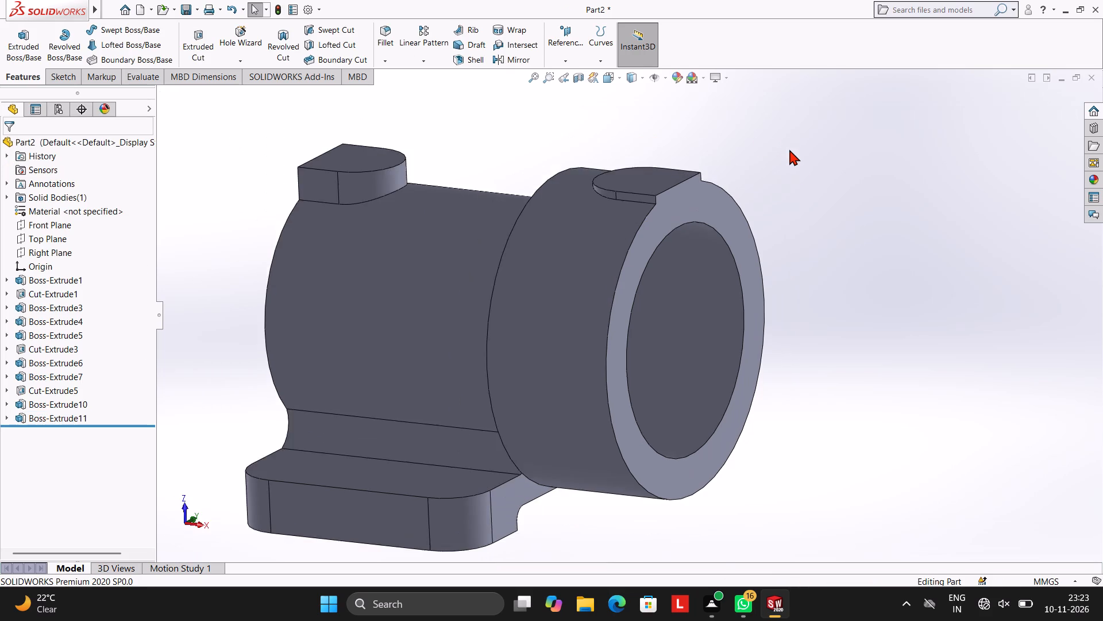
middle_drag(796, 167, 888, 224)
scroll(743, 185, down, 4)
middle_drag(707, 301, 745, 333)
scroll(722, 332, up, 2)
middle_drag(739, 323, 749, 365)
scroll(748, 365, up, 1)
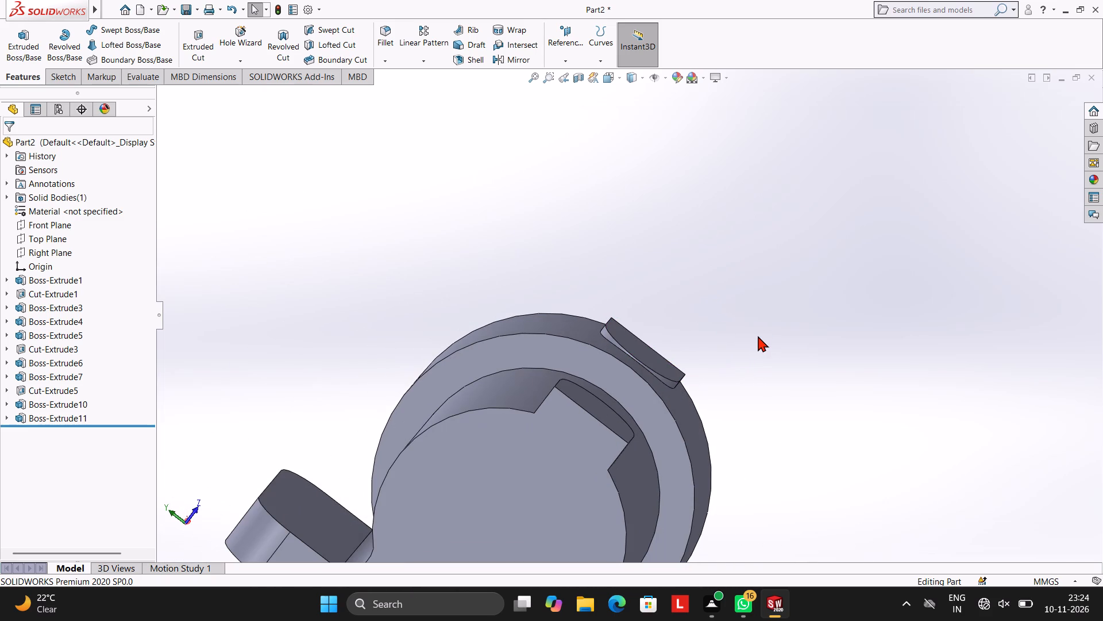
middle_drag(849, 321, 817, 321)
scroll(811, 320, up, 2)
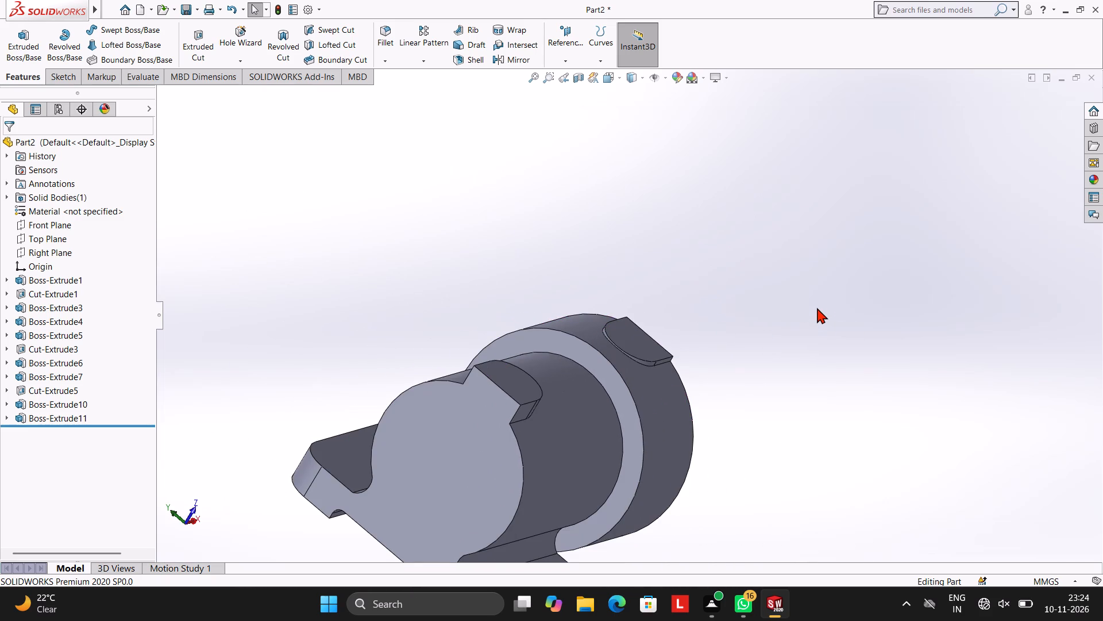
middle_drag(784, 312, 693, 327)
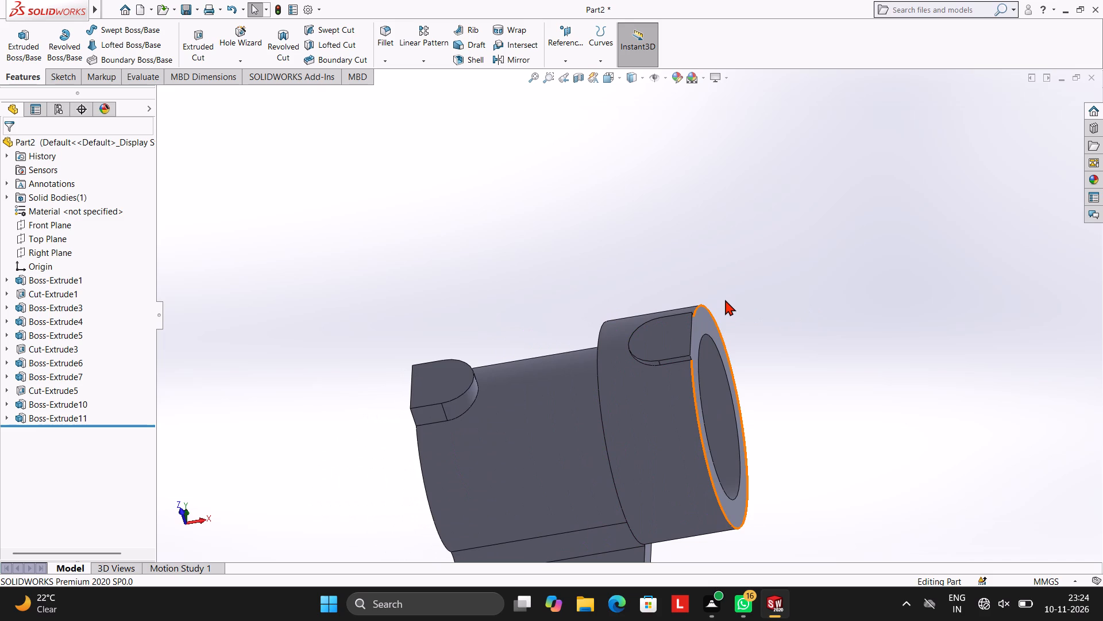
middle_drag(762, 316, 782, 410)
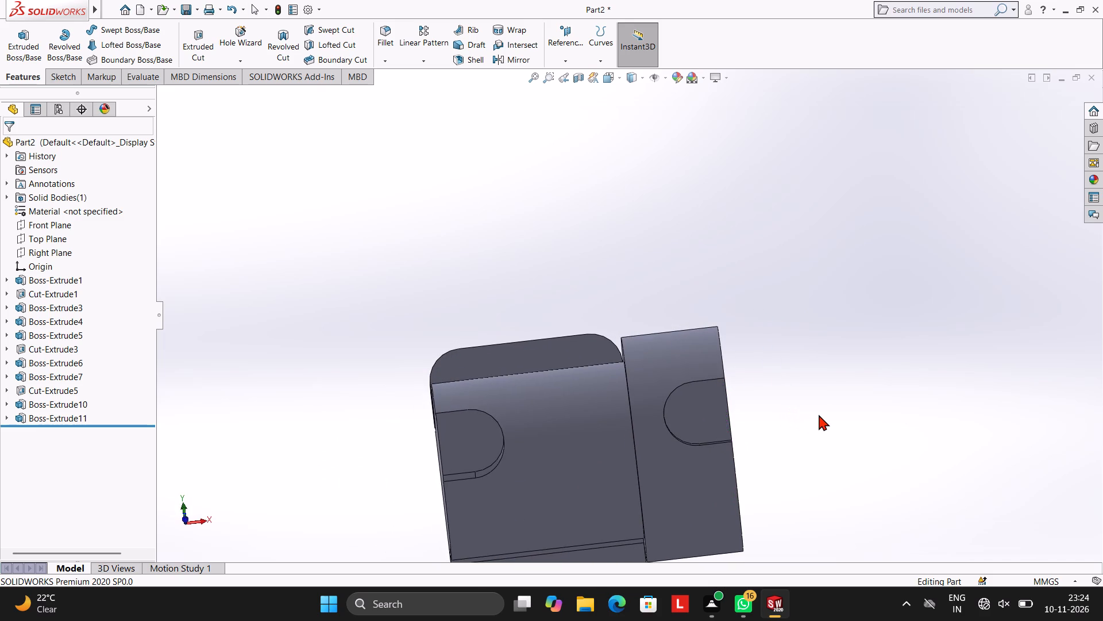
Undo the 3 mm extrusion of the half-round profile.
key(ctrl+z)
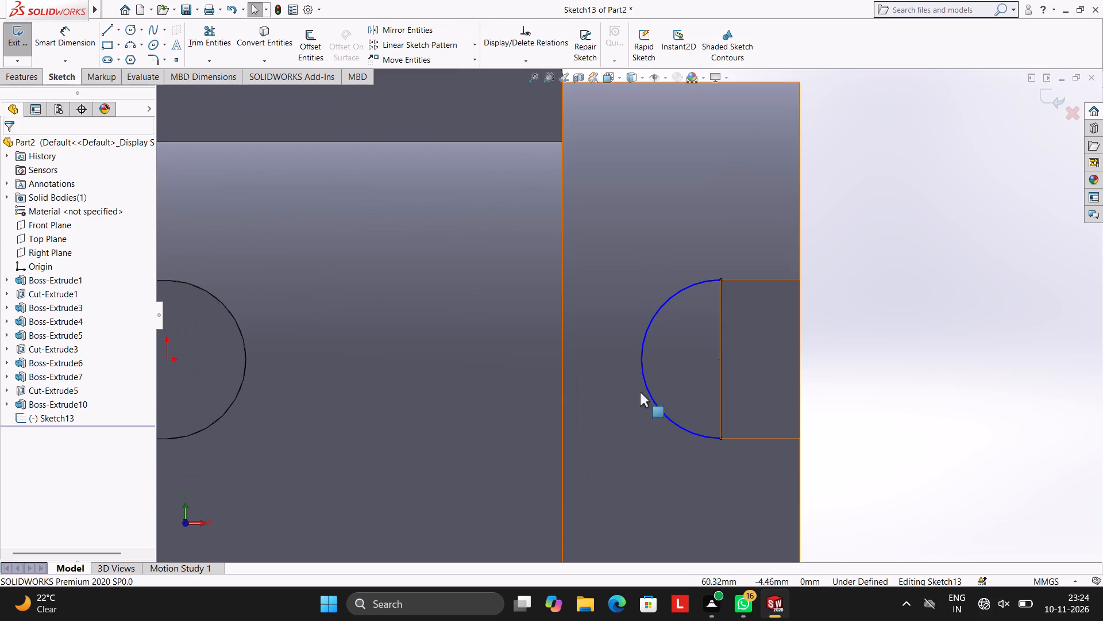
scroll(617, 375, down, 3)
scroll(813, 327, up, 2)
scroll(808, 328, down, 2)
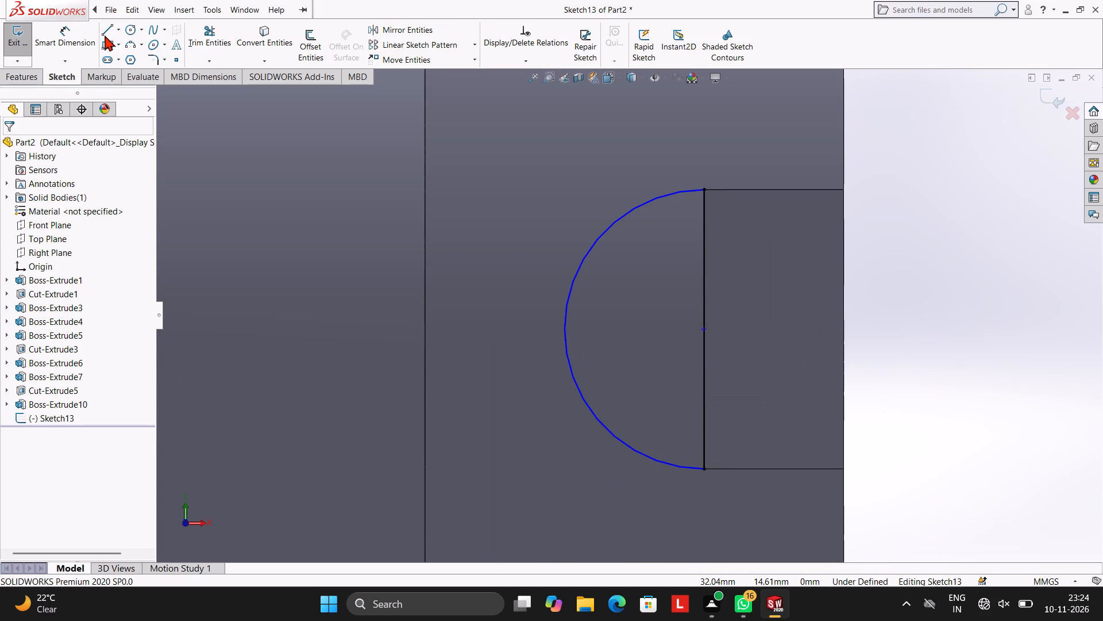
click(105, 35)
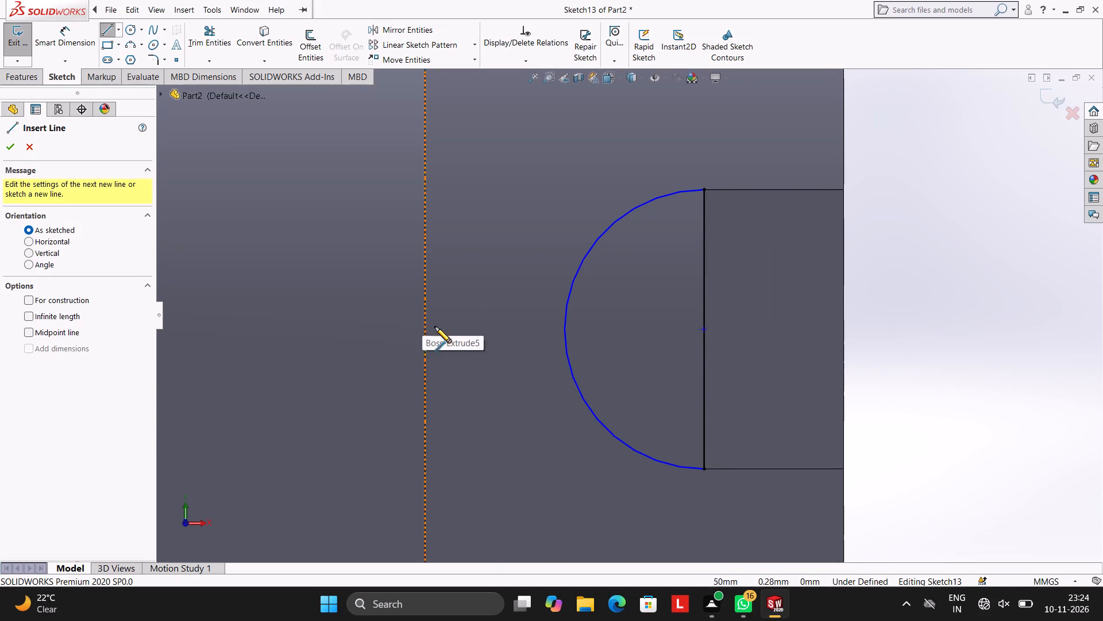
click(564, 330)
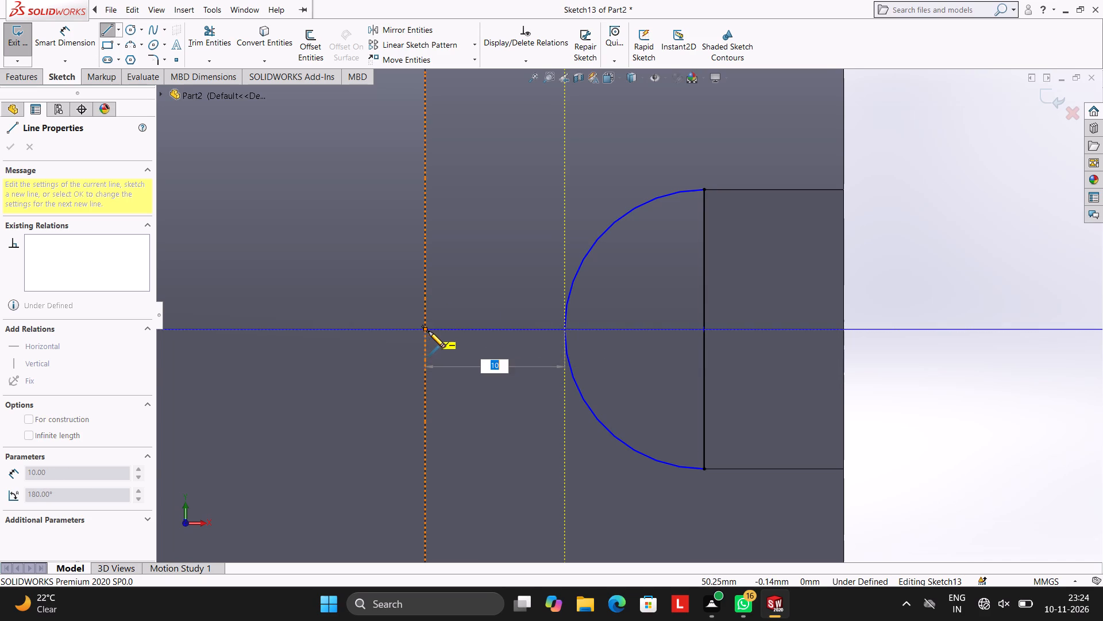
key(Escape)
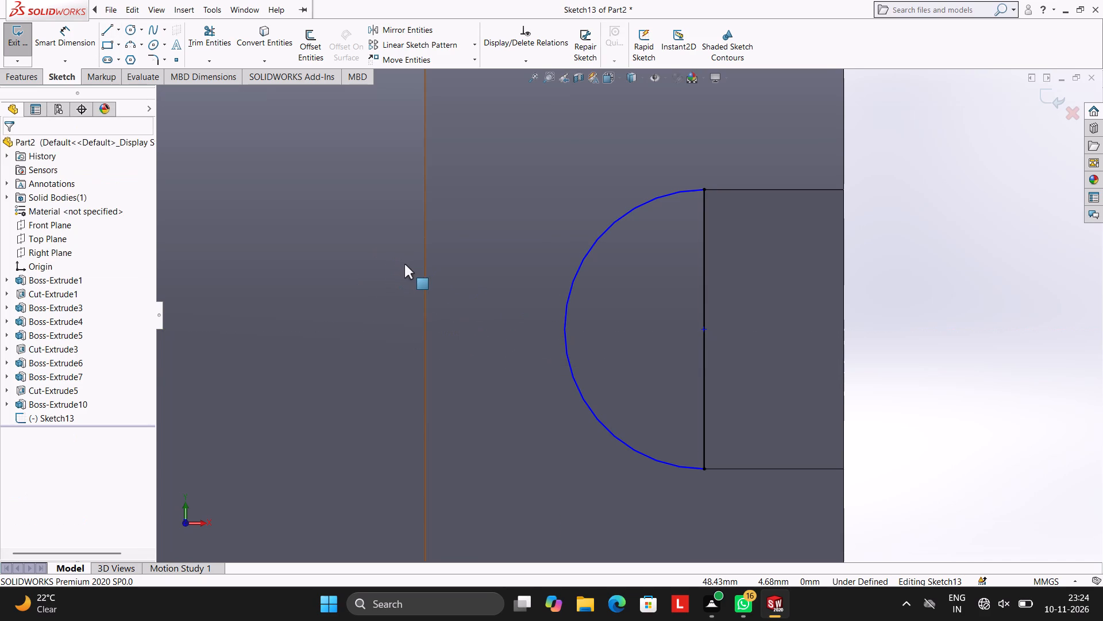
Undo the half-round profile sketch and the collar-side pad's extrusion, going back to the 4 by 20 mm rectangle sketch.
key(ctrl+z)
key(ctrl+z)
key(ctrl+z)
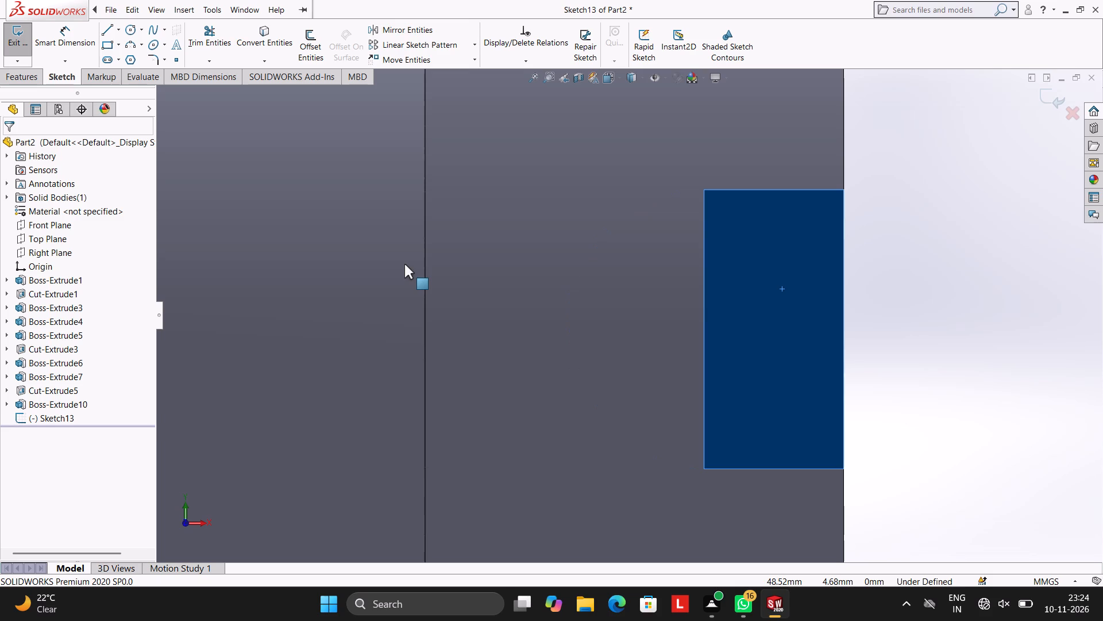
key(Escape)
key(ctrl+z)
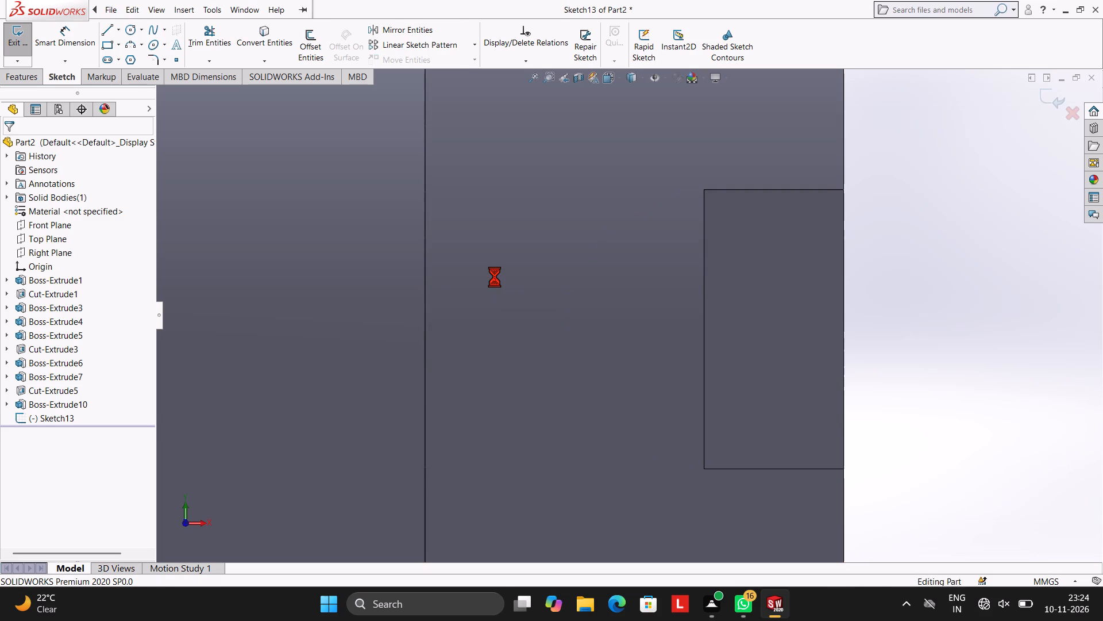
key(ctrl+z)
key(Escape)
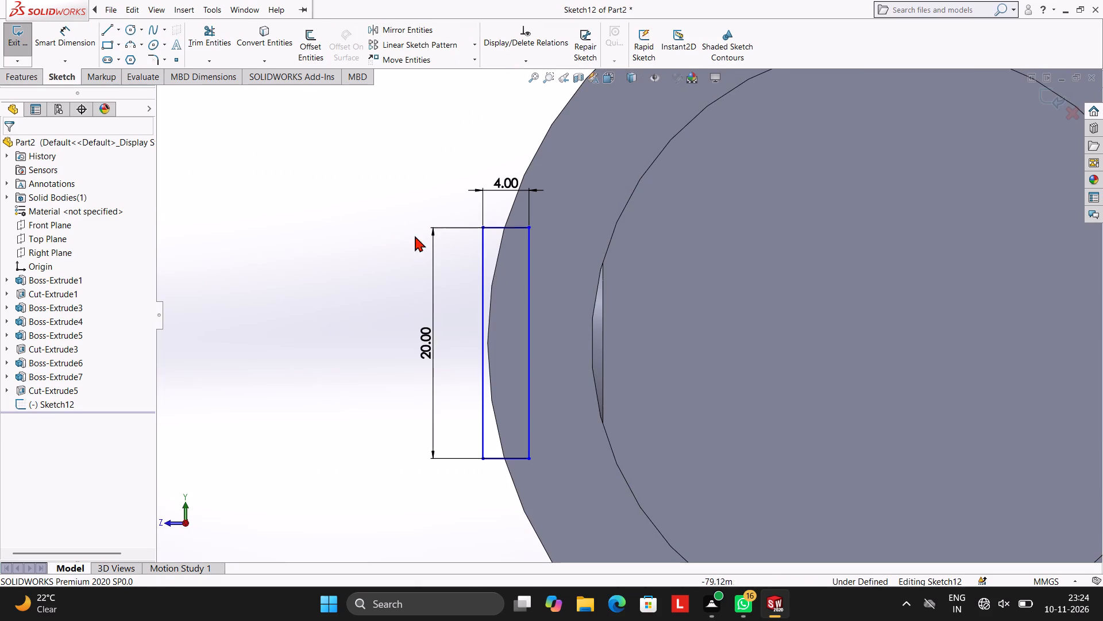
Extrude the 4 by 20 mm rectangle 20 mm in the reversed direction, along the collar, merged with the body.
click(25, 77)
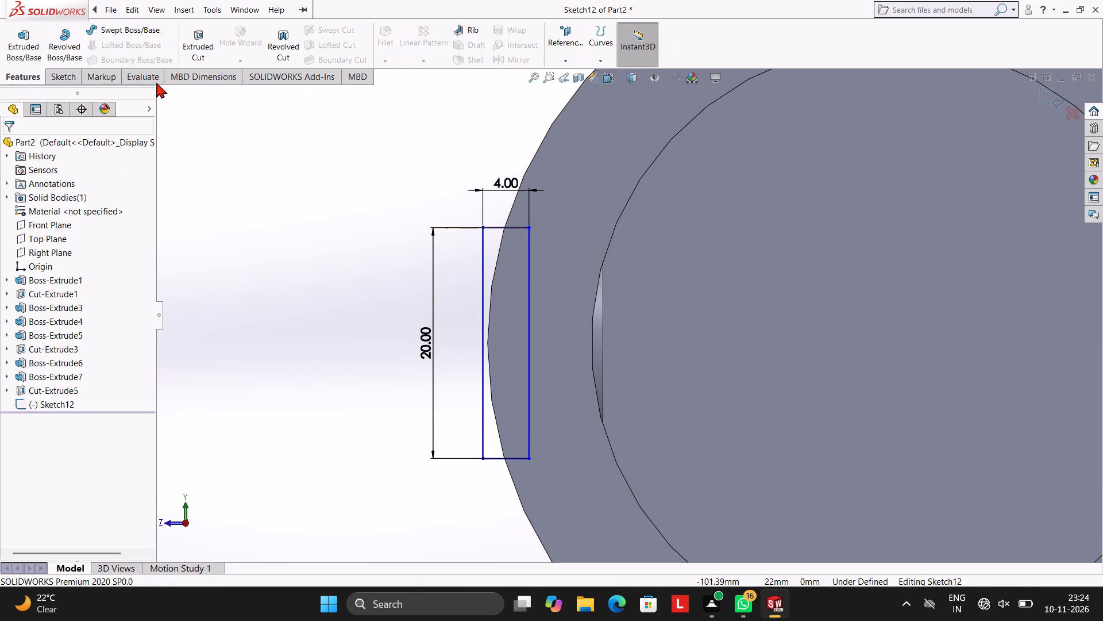
click(22, 52)
middle_drag(376, 277, 423, 283)
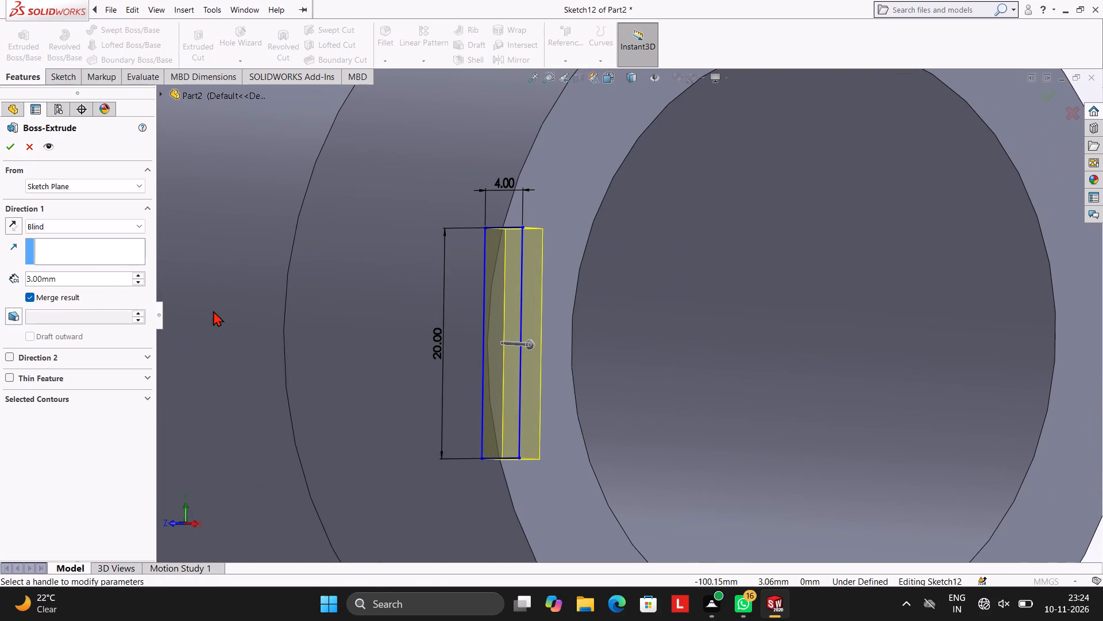
click(10, 217)
click(79, 281)
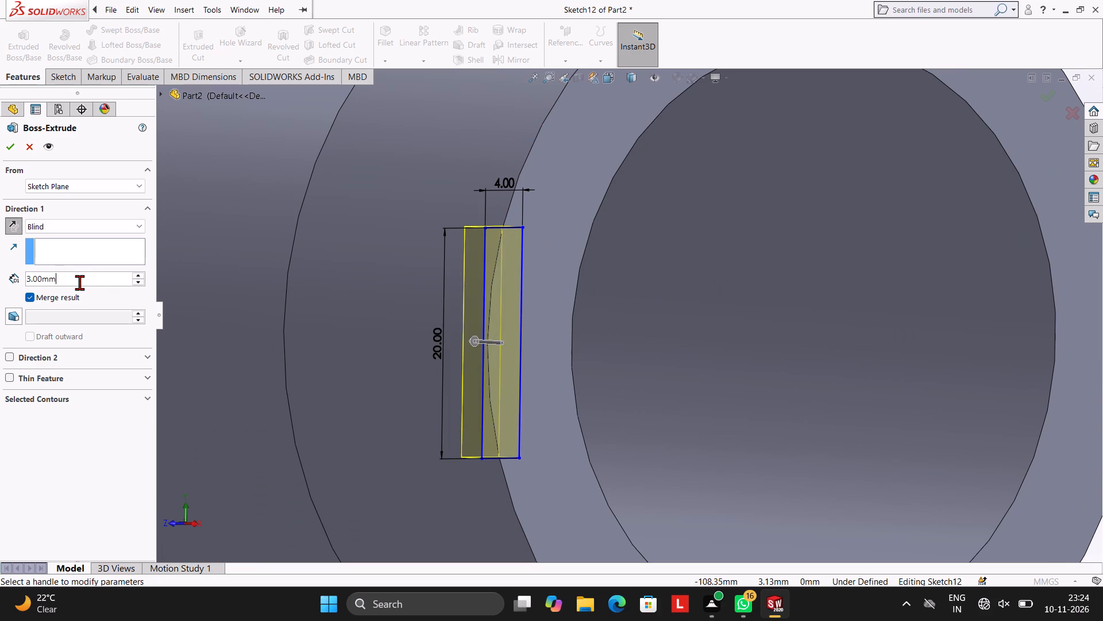
key(BackSpace)
key(BackSpace)
key(BackSpace)
key(BackSpace)
key(BackSpace)
key(BackSpace)
key(BackSpace)
key(BackSpace)
key(BackSpace)
key(BackSpace)
key(BackSpace)
key(BackSpace)
key(BackSpace)
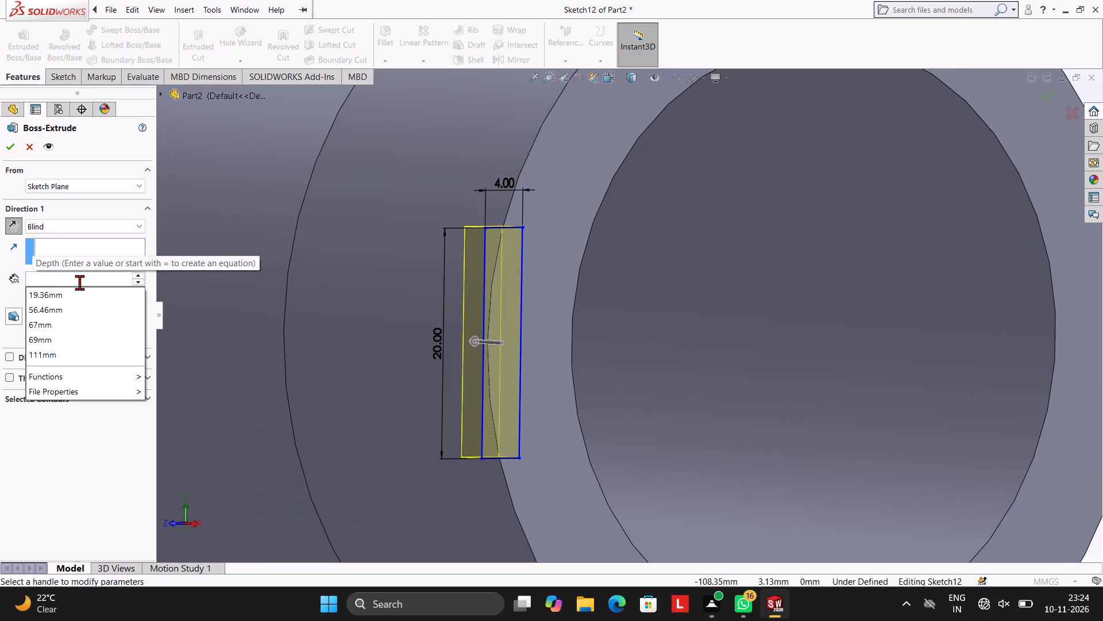
text(20)
key(Return)
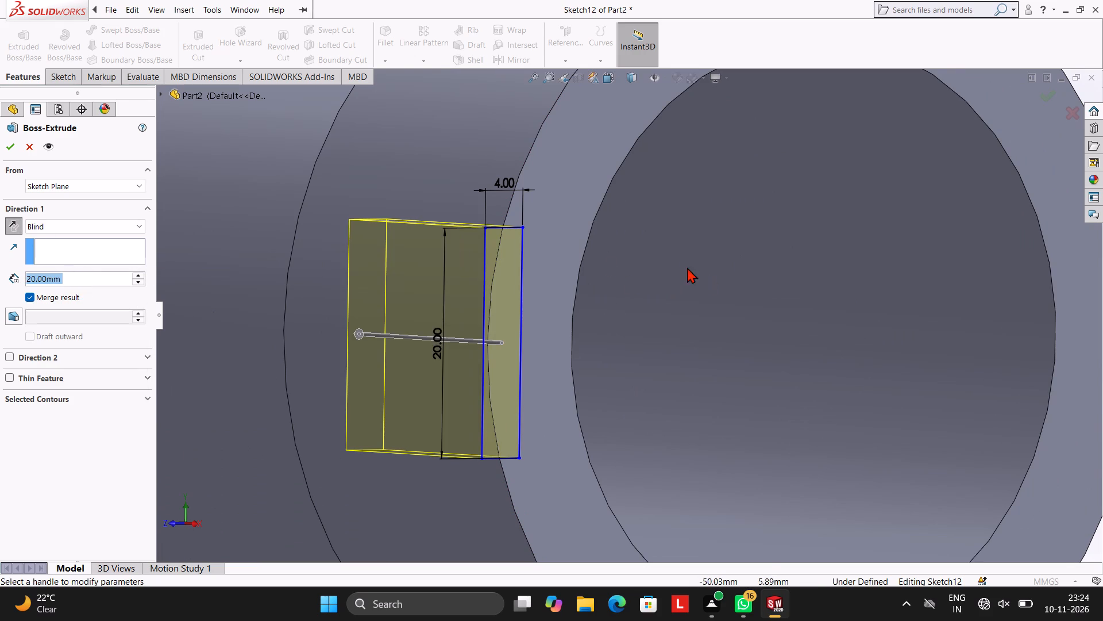
scroll(592, 255, up, 1)
middle_drag(608, 252, 646, 235)
scroll(649, 246, up, 2)
middle_drag(689, 262, 703, 266)
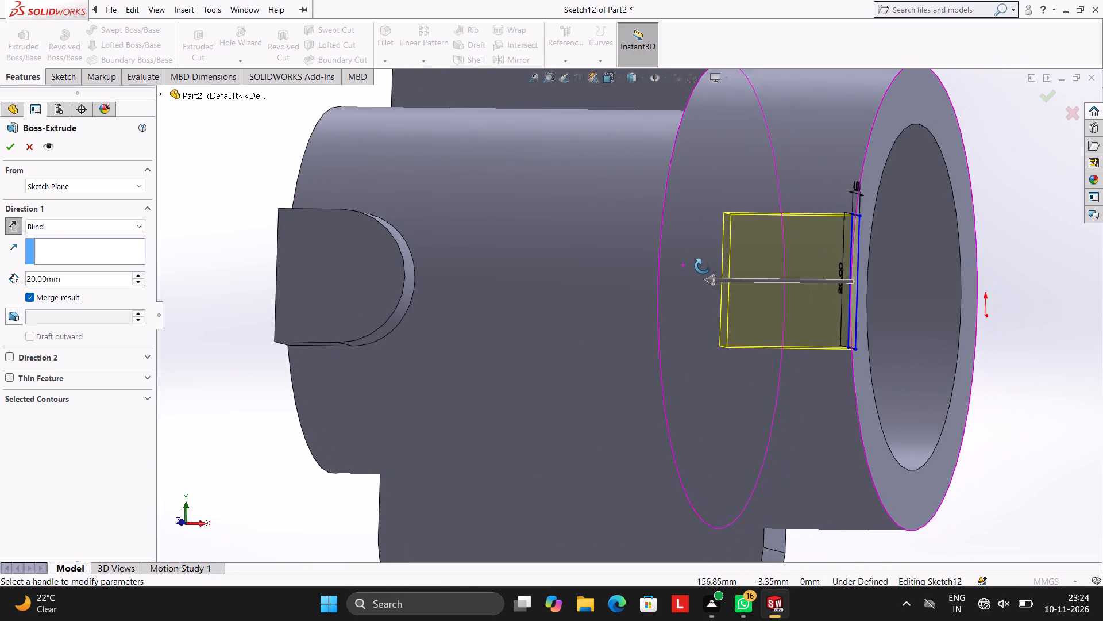
middle_drag(703, 266, 709, 269)
click(10, 144)
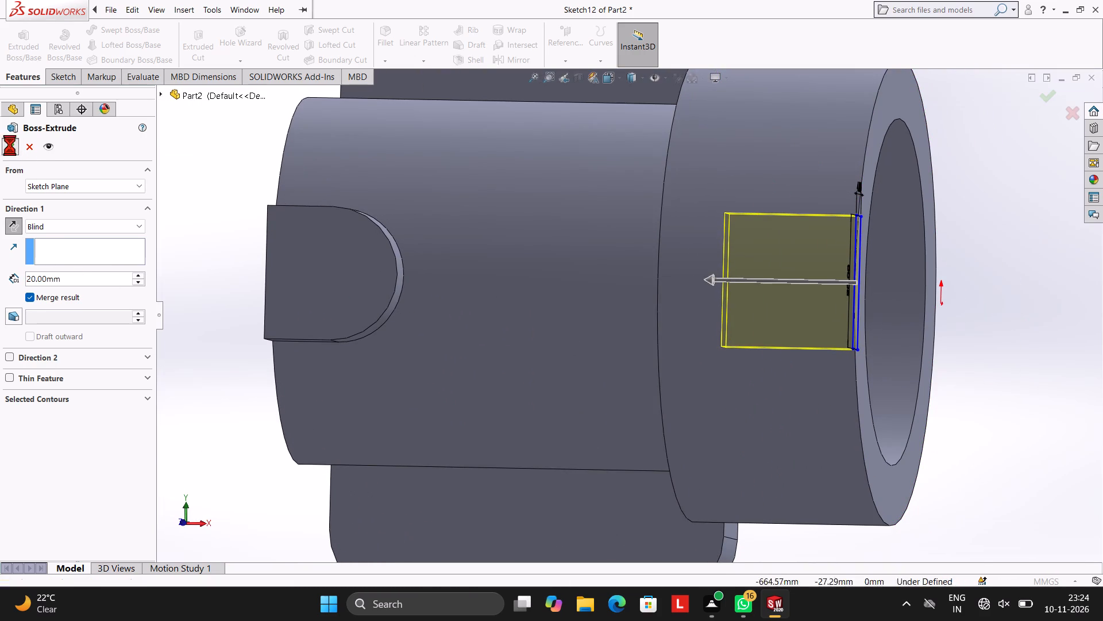
key(Escape)
click(229, 169)
Start a sketch on the collar-side pad's flat outer face and draw a 10 mm radius semicircular arc off its inner edge.
middle_drag(304, 189, 330, 201)
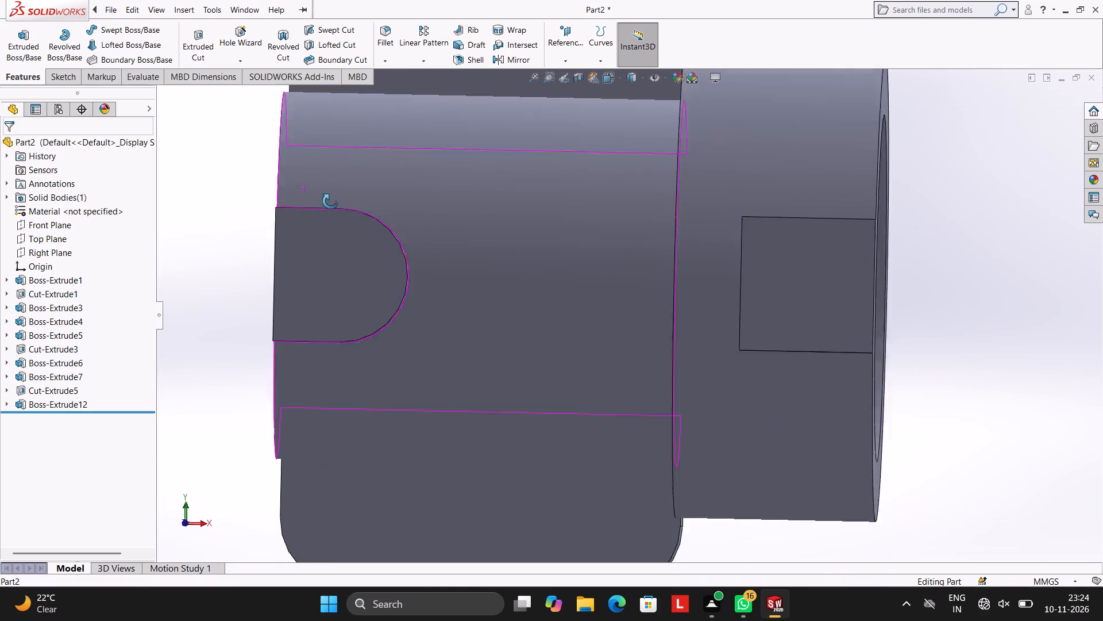
middle_drag(330, 201, 410, 213)
scroll(409, 211, up, 1)
middle_drag(542, 245, 495, 214)
click(553, 268)
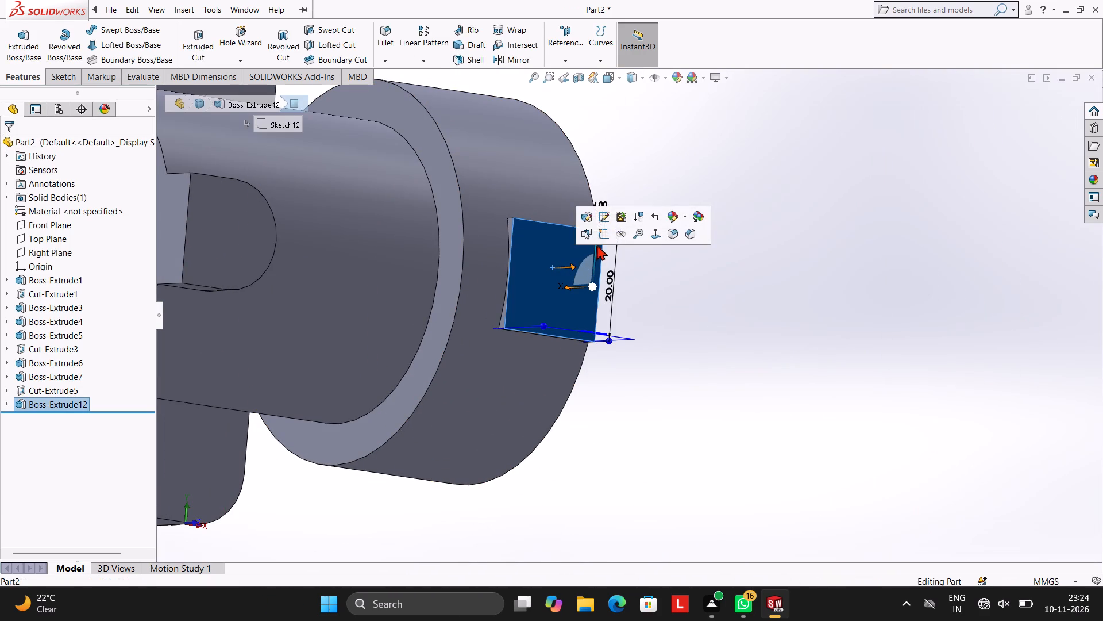
click(601, 234)
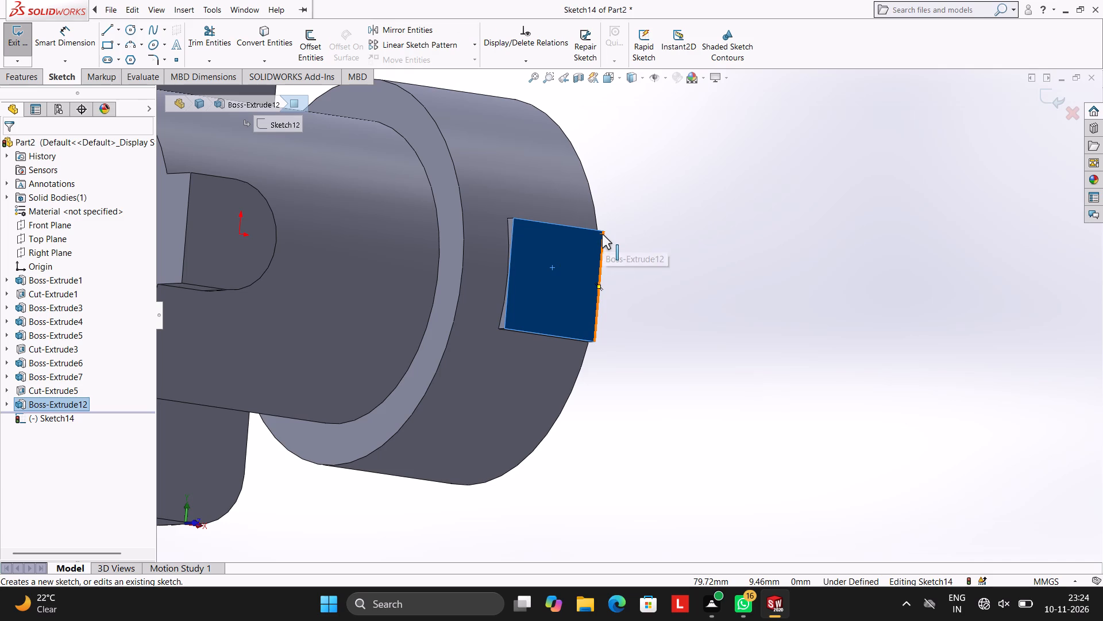
key(ctrl+8)
scroll(961, 345, down, 3)
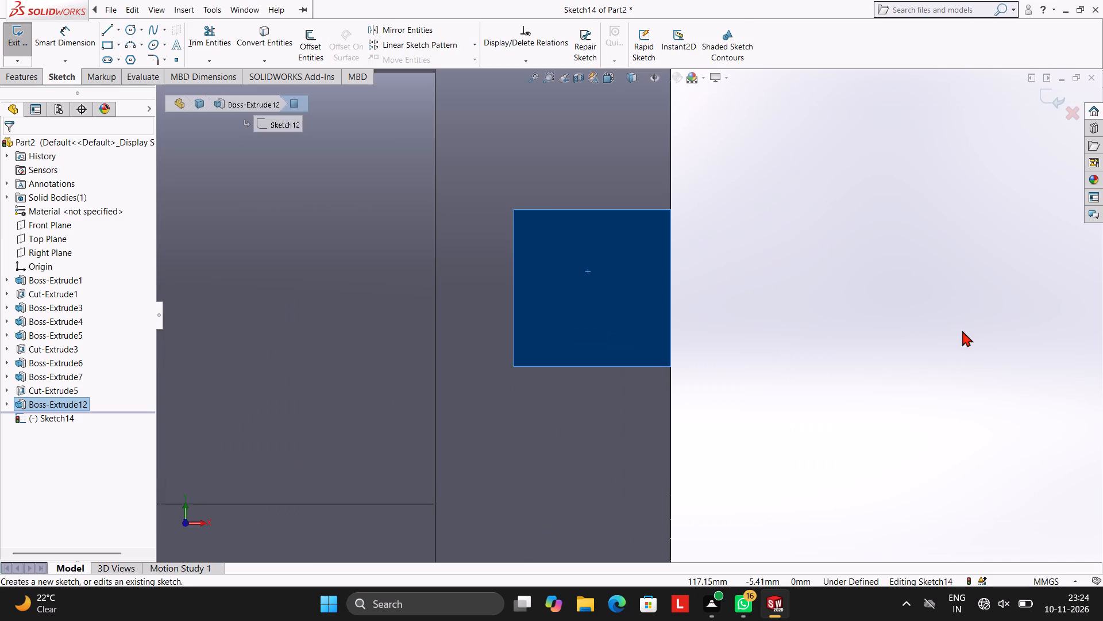
click(126, 40)
scroll(411, 297, down, 2)
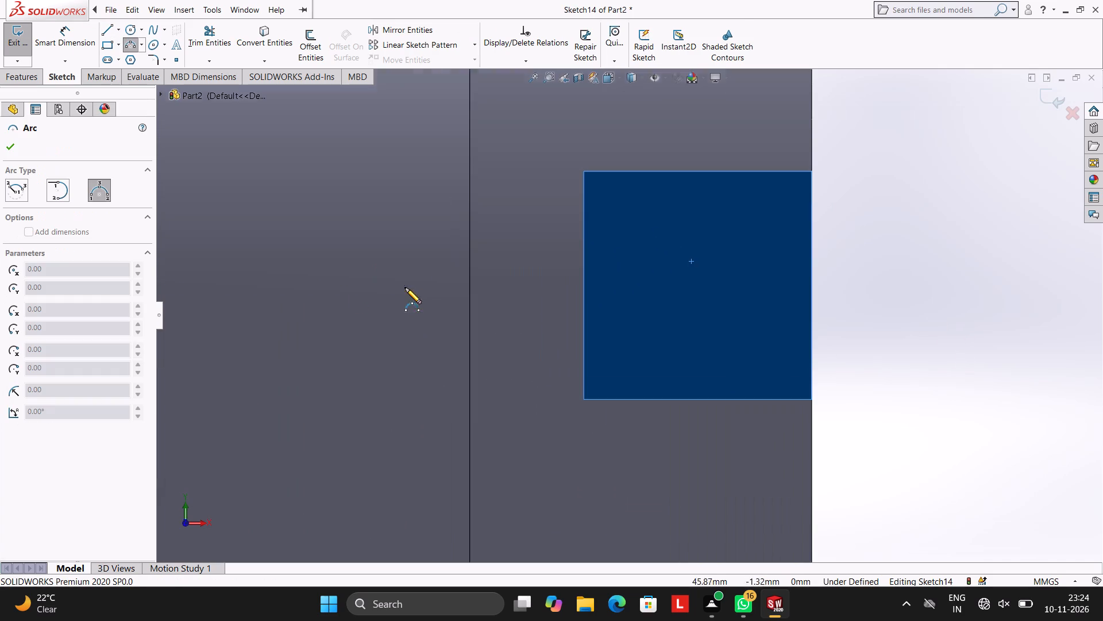
click(583, 399)
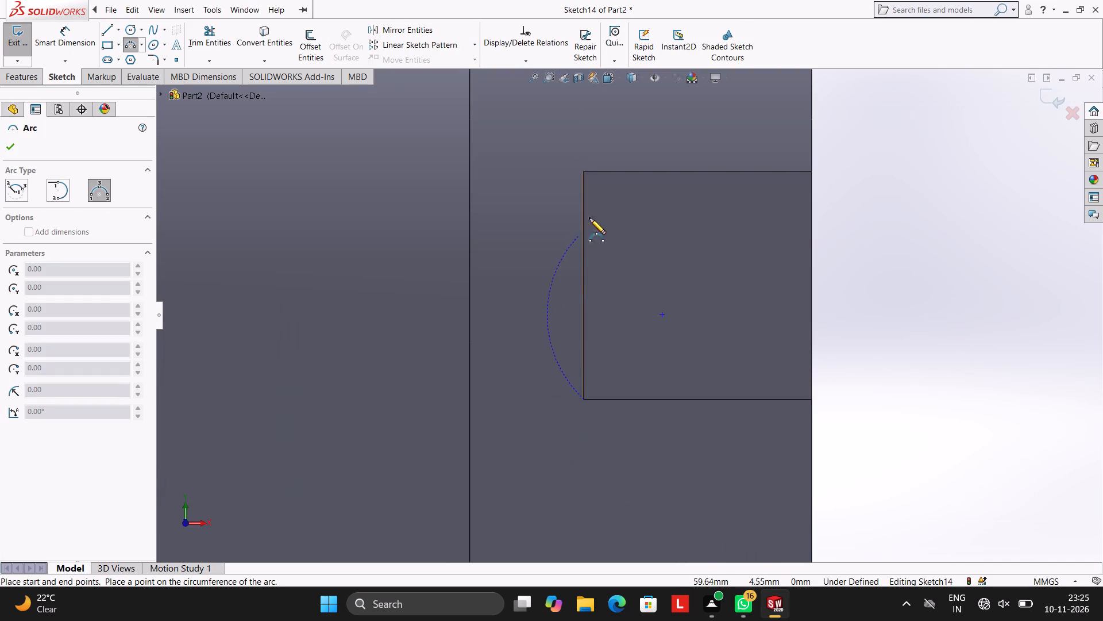
click(584, 171)
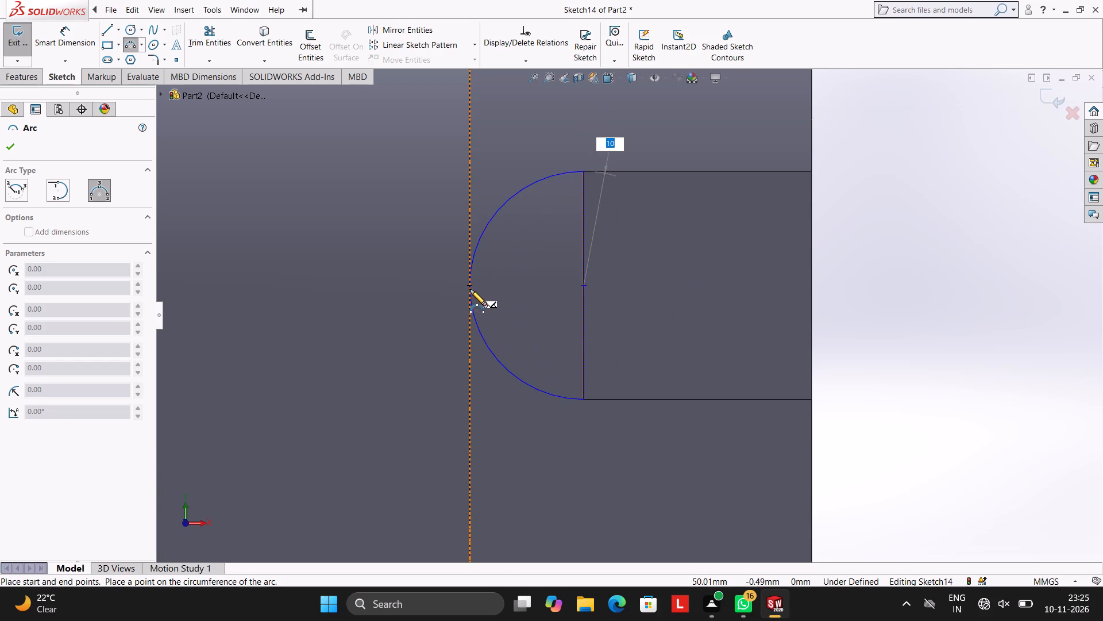
click(470, 286)
key(Escape)
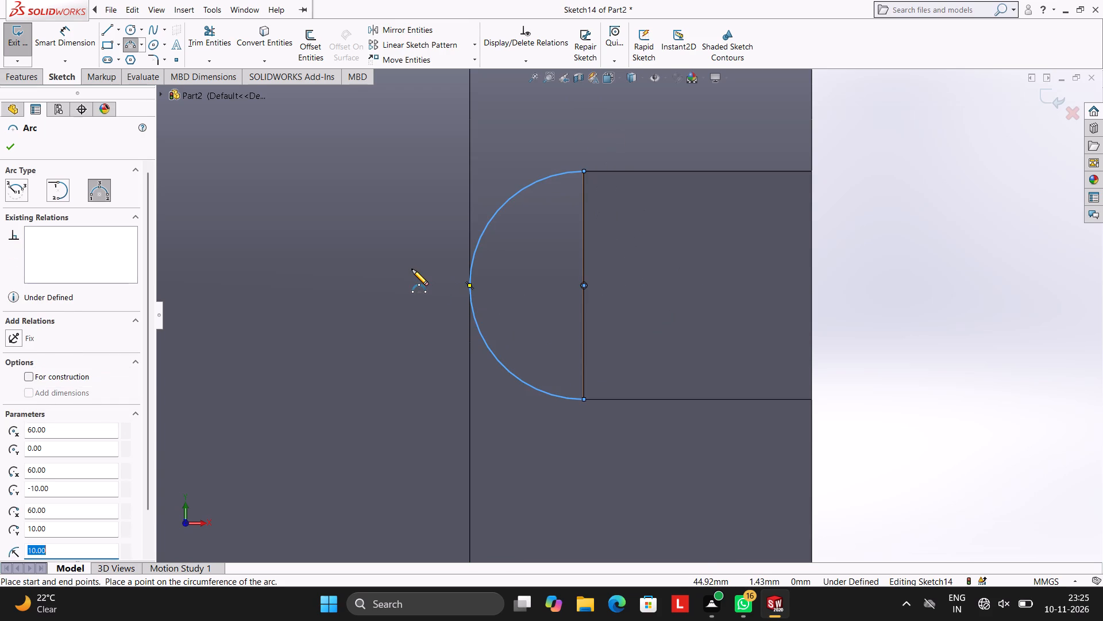
key(Escape)
key(Escape)
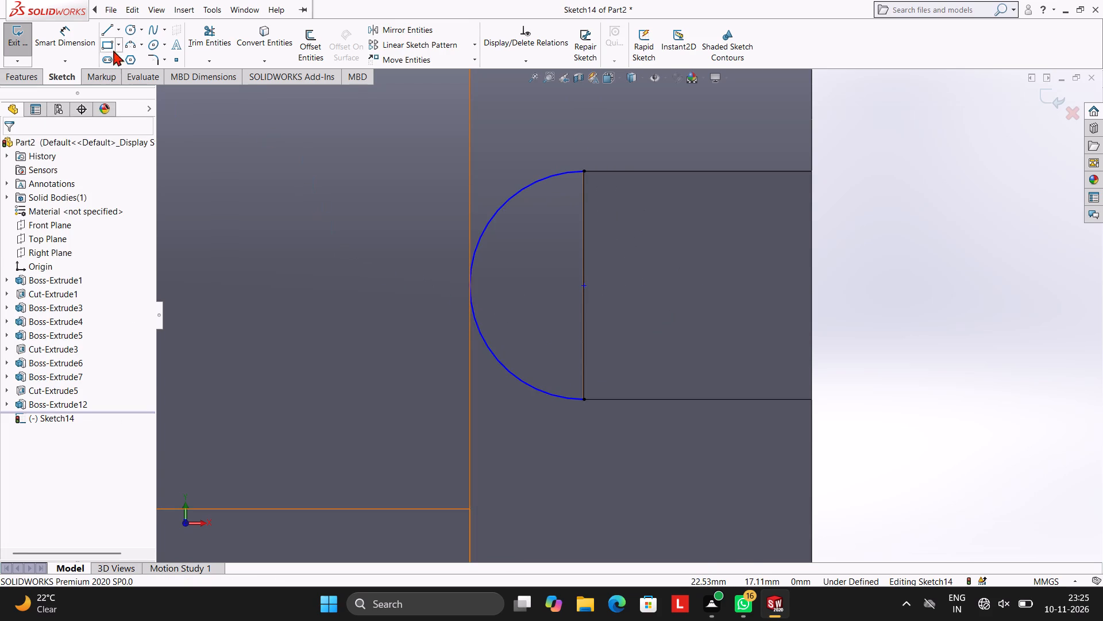
Close the semicircular arc with a 20 mm vertical line between its two ends.
click(103, 31)
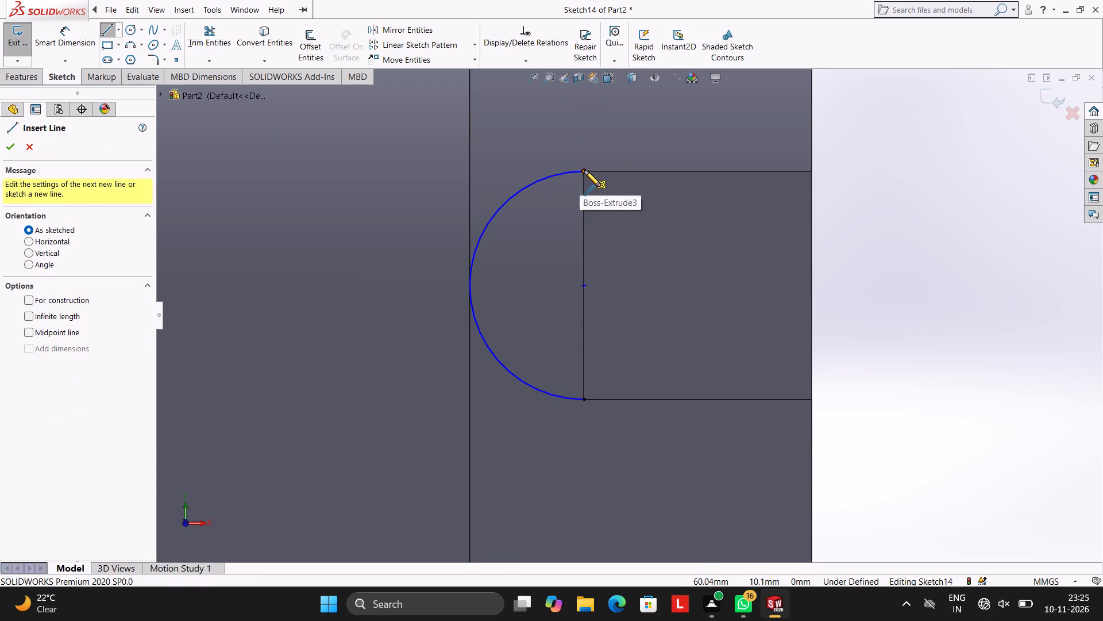
click(584, 170)
click(585, 400)
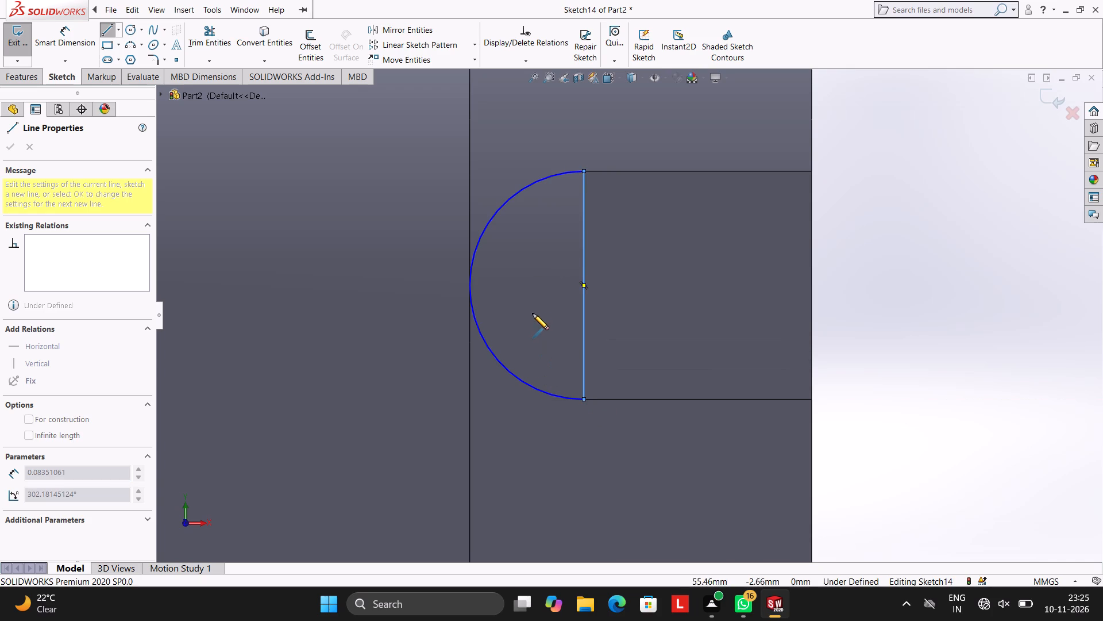
key(Escape)
key(Escape)
Extrude the half-round profile 3 mm in the reversed direction, into the collar, merged with the body.
click(29, 75)
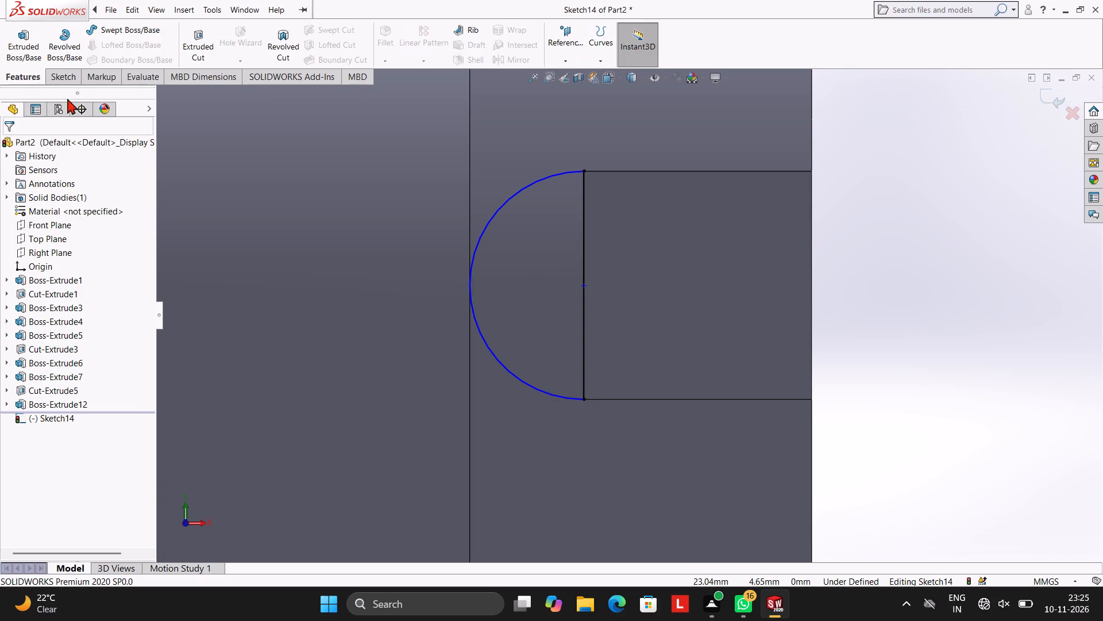
click(27, 43)
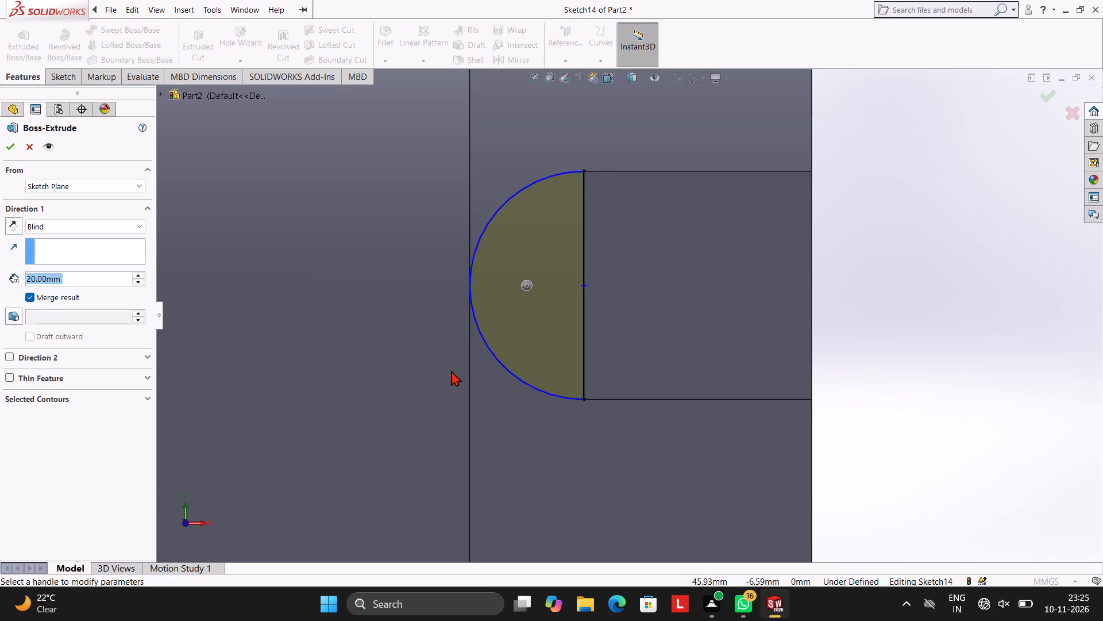
middle_drag(664, 411, 718, 263)
click(10, 221)
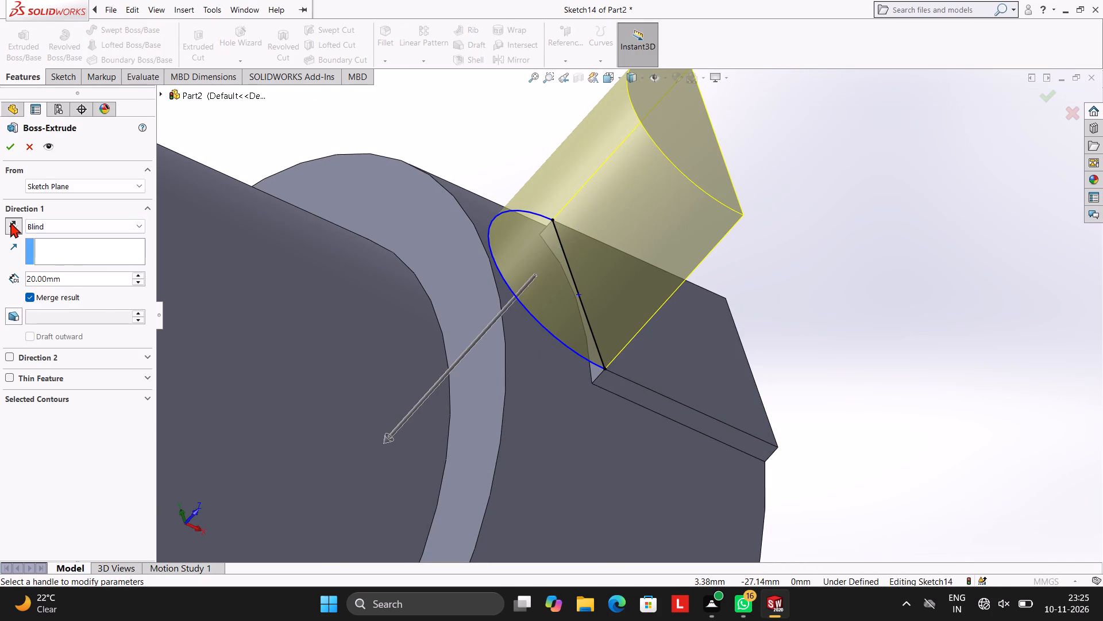
click(70, 283)
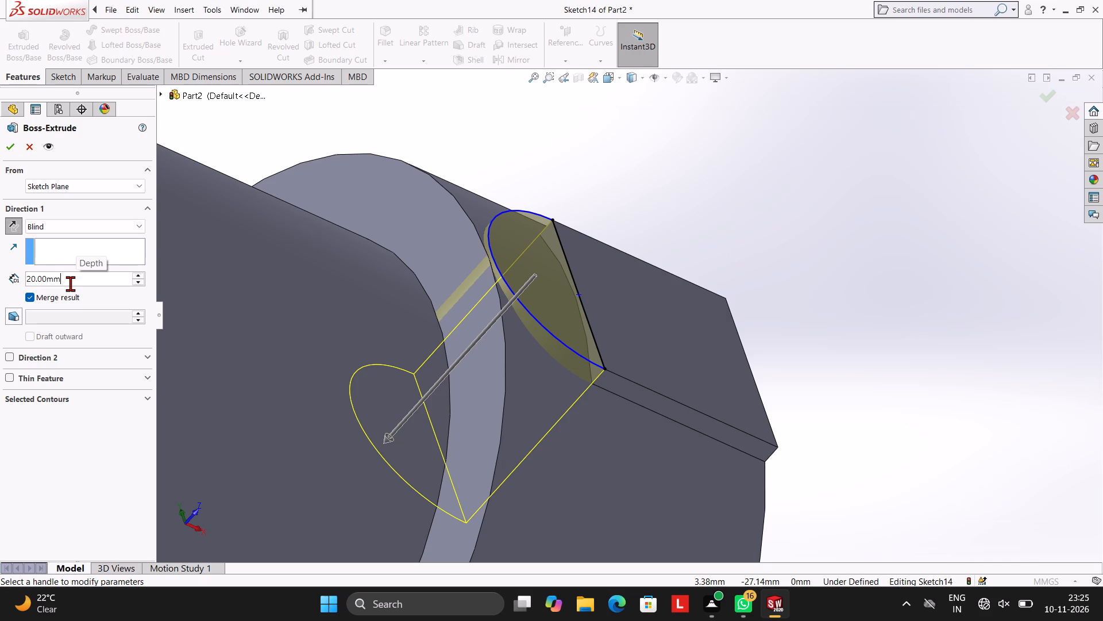
key(BackSpace)
key(BackSpace)
key(BackSpace)
key(BackSpace)
key(BackSpace)
key(BackSpace)
key(BackSpace)
key(BackSpace)
key(BackSpace)
key(BackSpace)
key(BackSpace)
key(BackSpace)
key(BackSpace)
key(3)
key(Return)
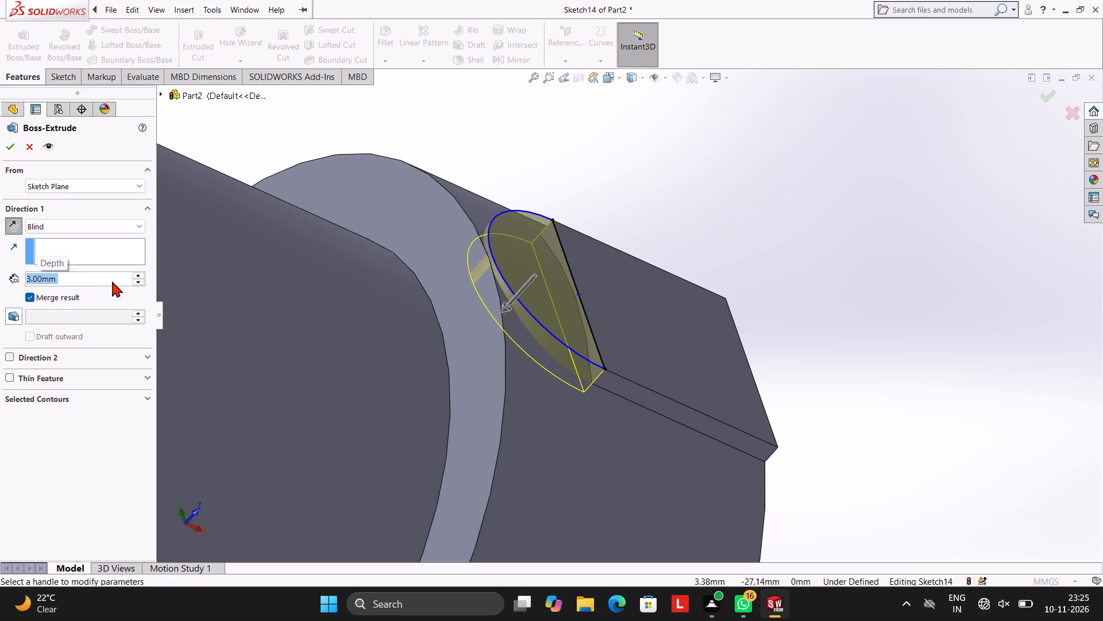
click(6, 142)
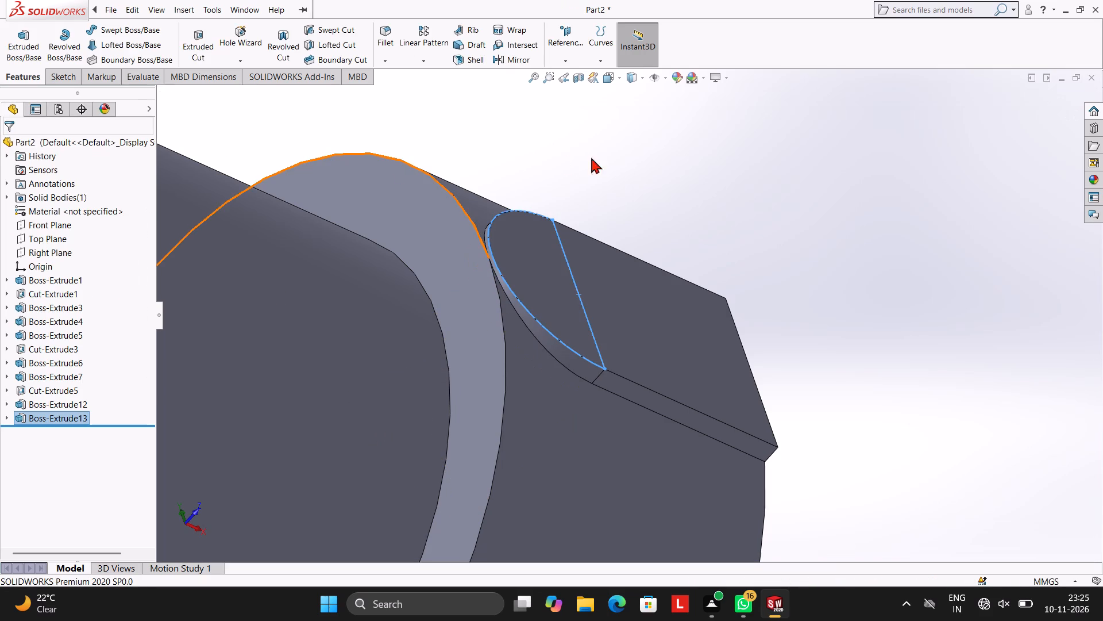
click(648, 164)
Examine the round-ended collar-side pad alongside the other pad and the bored end of the cylinder.
middle_drag(666, 176, 695, 183)
scroll(705, 192, up, 2)
middle_drag(722, 198, 684, 198)
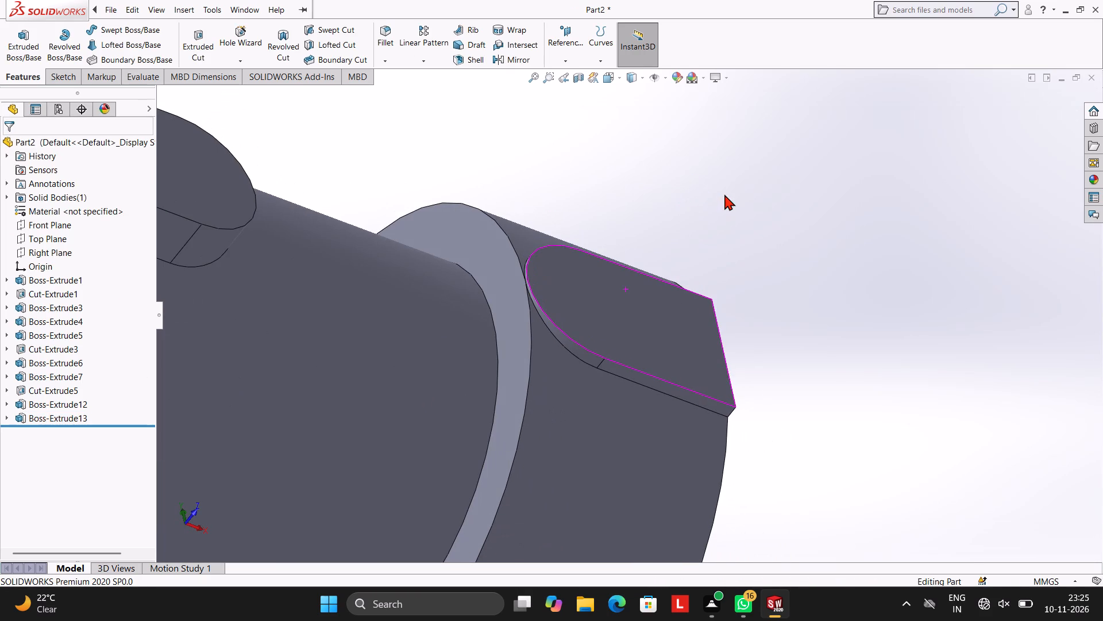
middle_drag(719, 195, 711, 195)
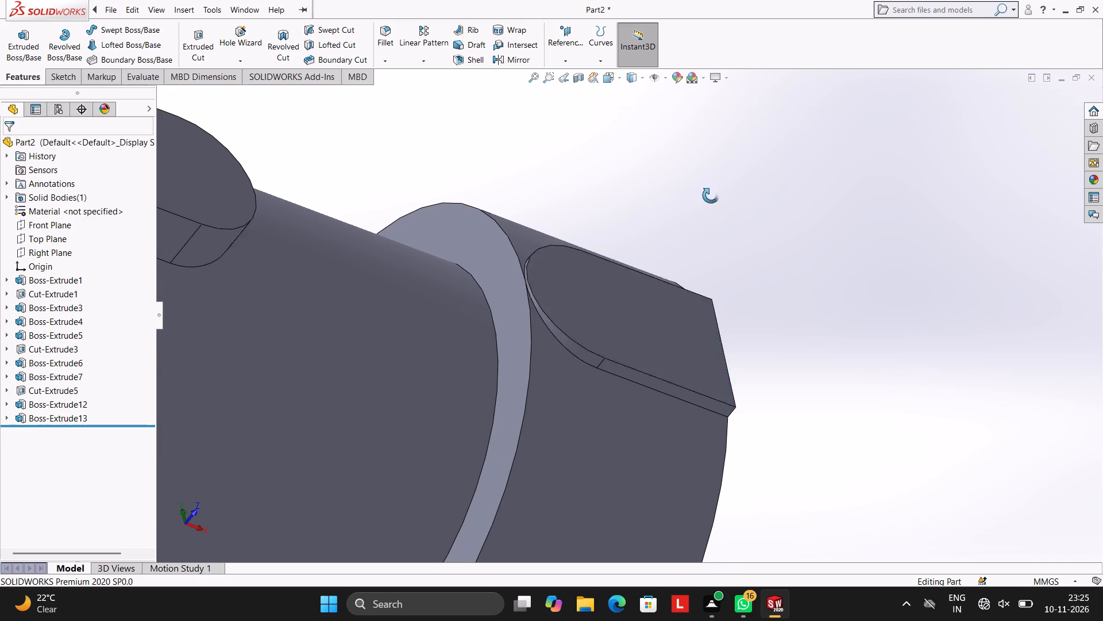
middle_drag(711, 195, 706, 196)
middle_drag(746, 301, 680, 264)
scroll(680, 264, up, 1)
scroll(760, 328, up, 3)
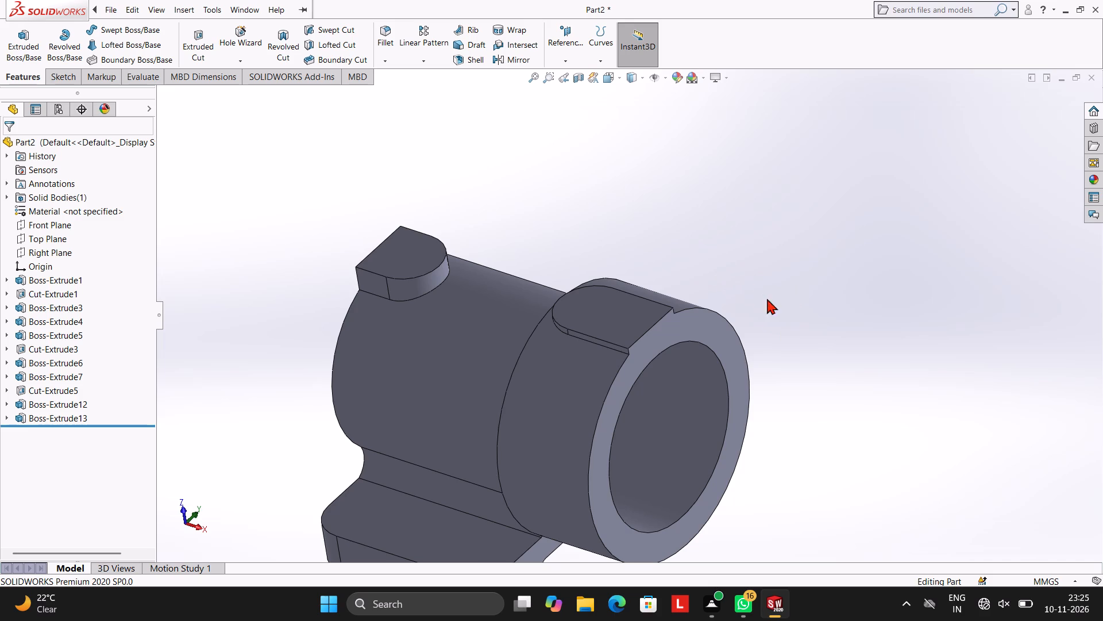
scroll(688, 306, down, 1)
scroll(689, 310, up, 1)
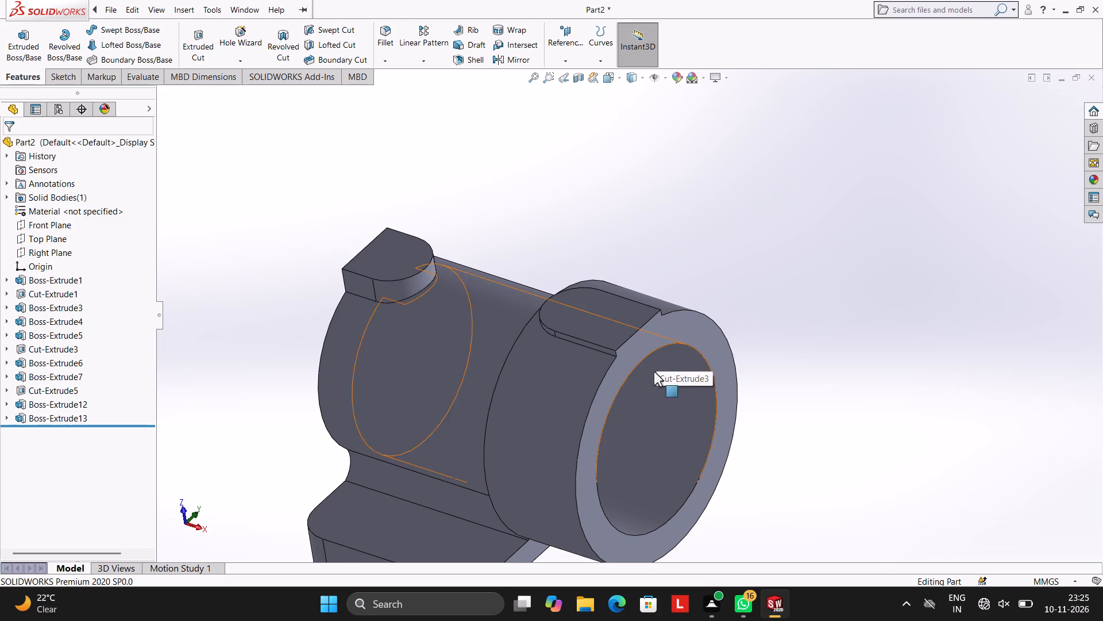
Start a sketch on the flat outer face of the round-ended pad at the cylinder's plain end, viewed face-on.
scroll(669, 252, up, 3)
middle_drag(667, 233, 656, 309)
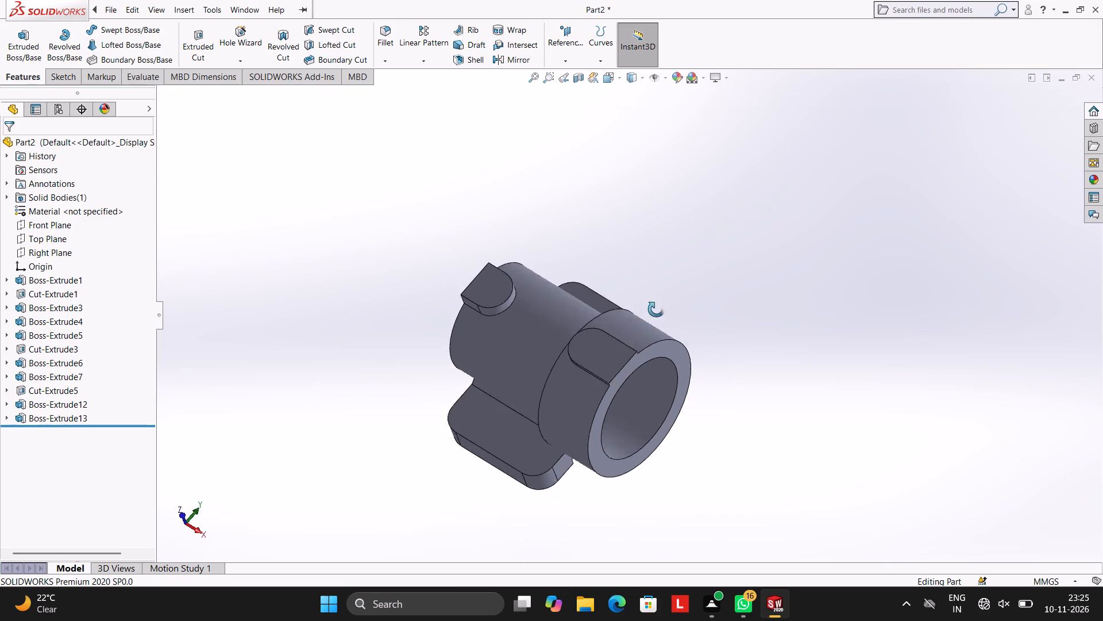
middle_drag(656, 309, 682, 364)
click(514, 302)
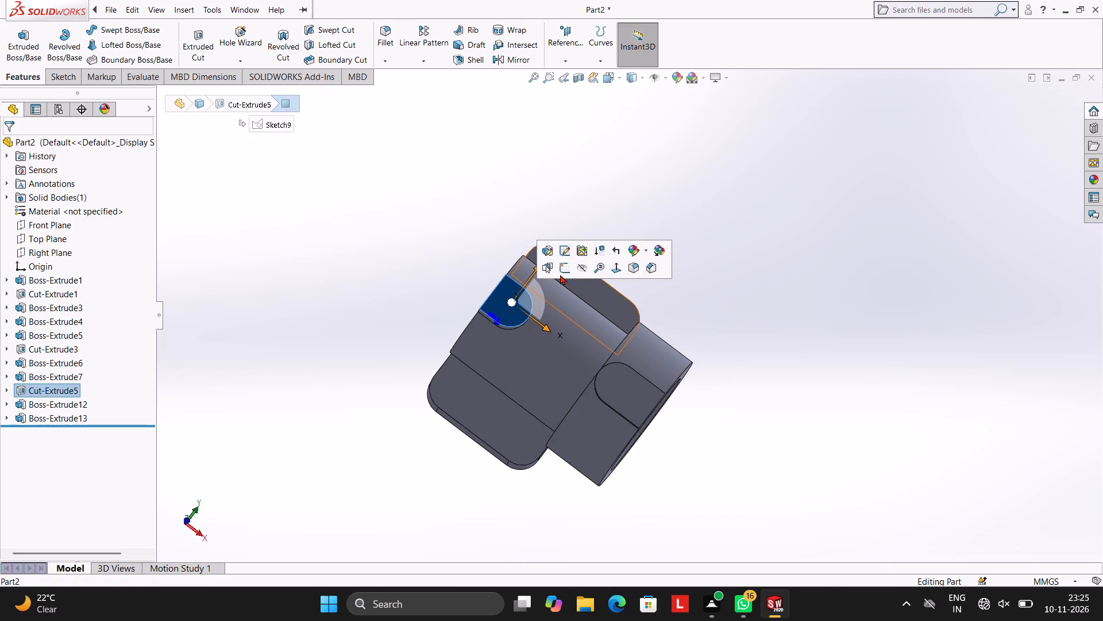
click(564, 268)
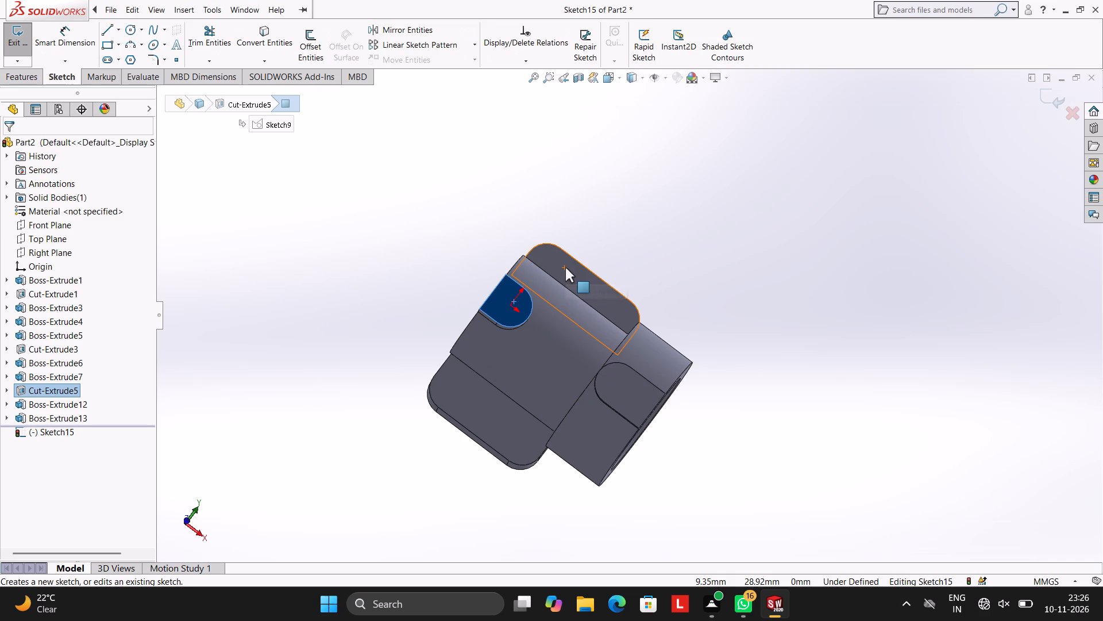
key(ctrl+8)
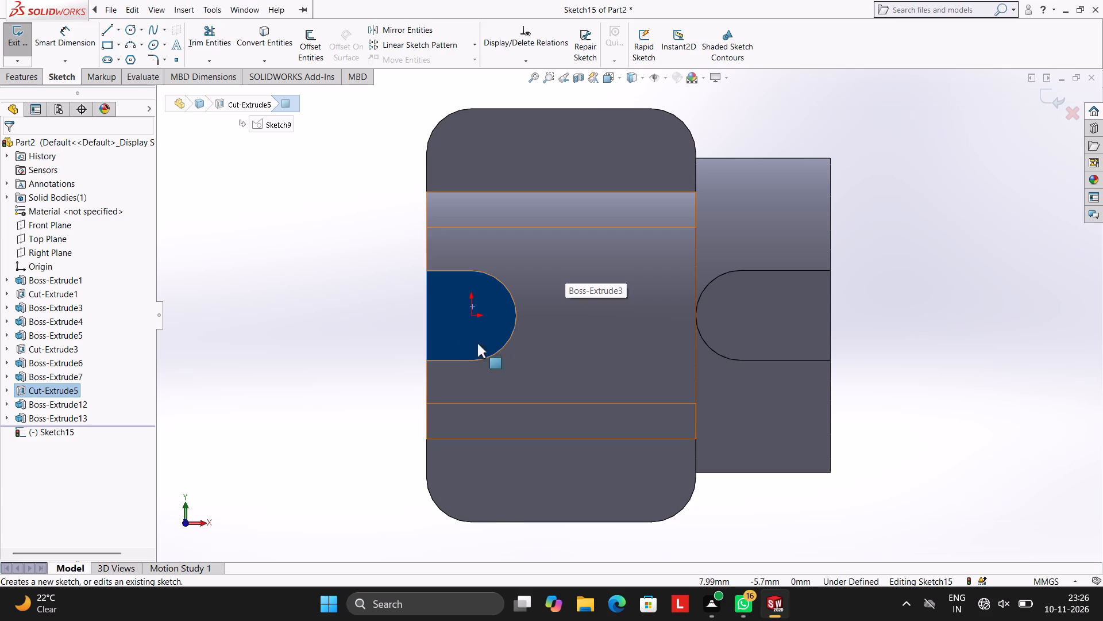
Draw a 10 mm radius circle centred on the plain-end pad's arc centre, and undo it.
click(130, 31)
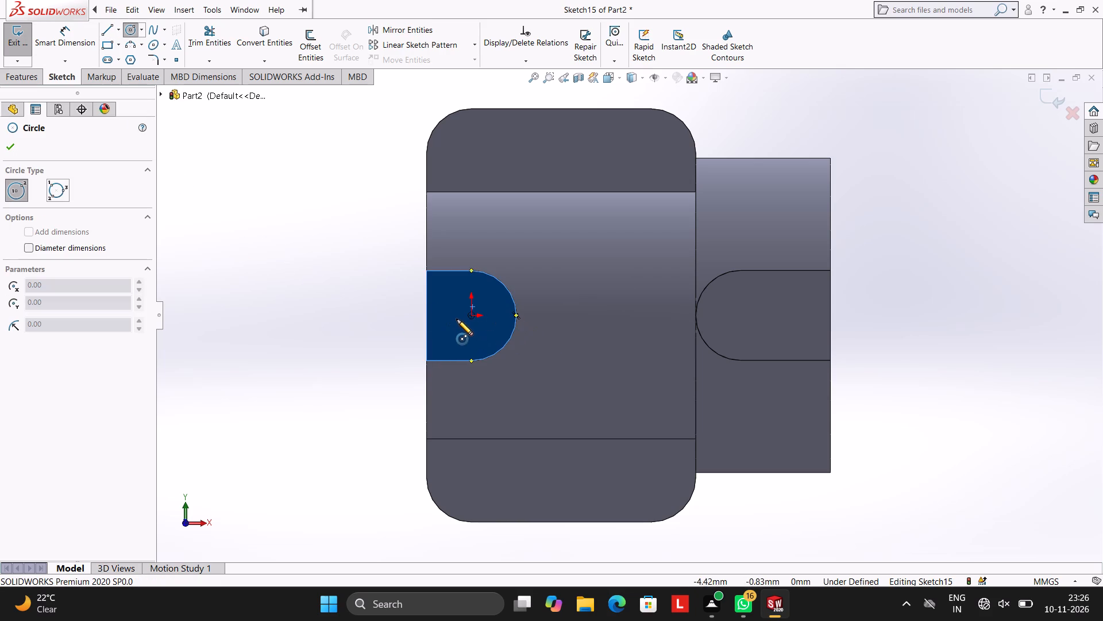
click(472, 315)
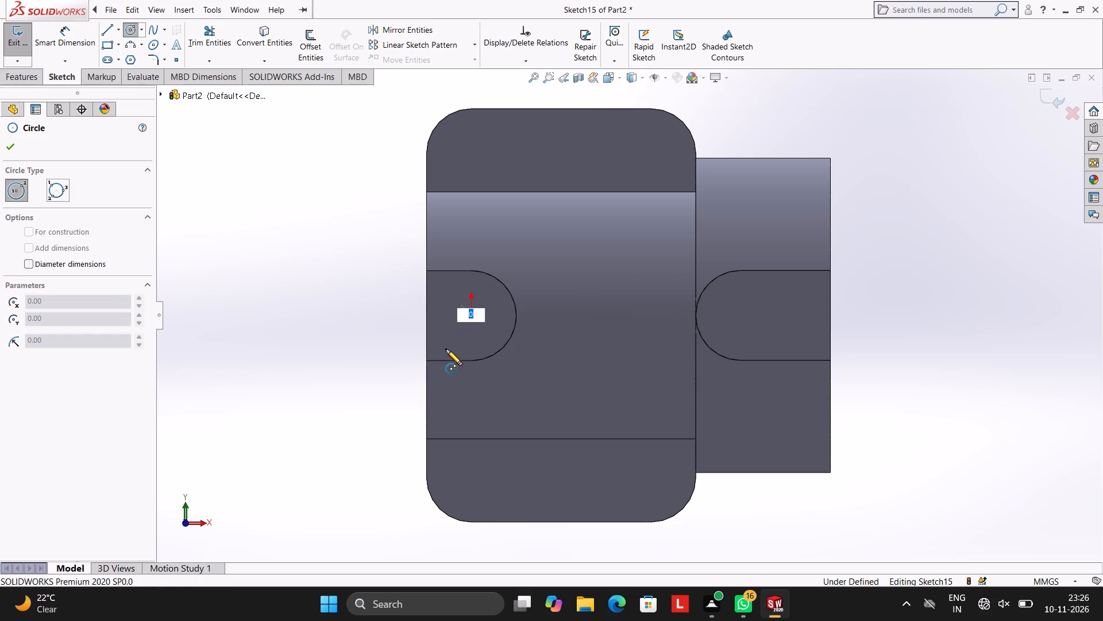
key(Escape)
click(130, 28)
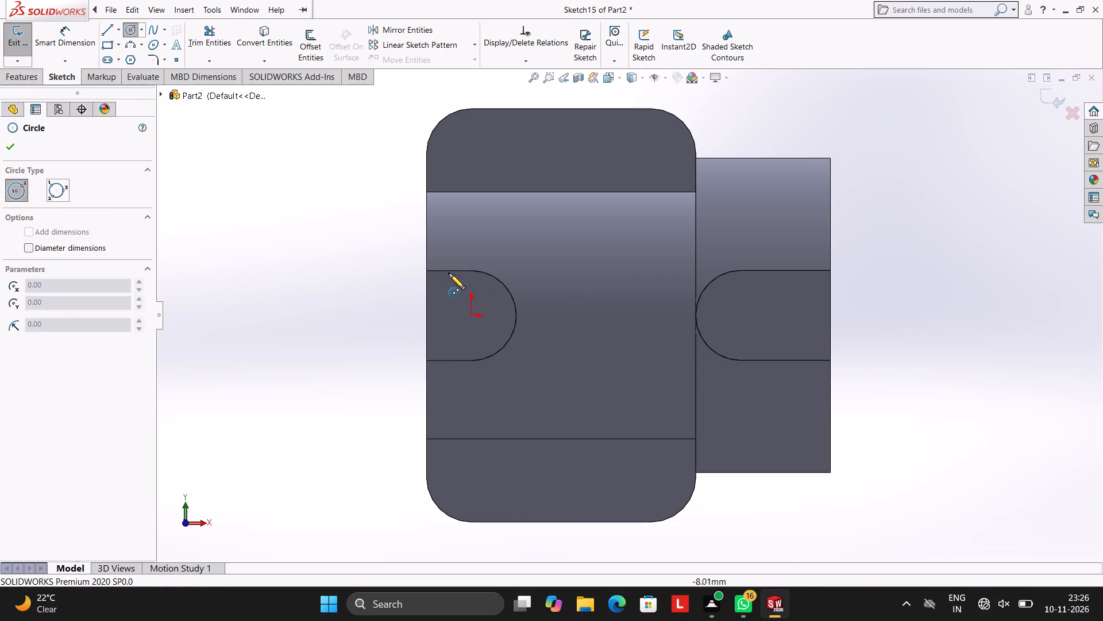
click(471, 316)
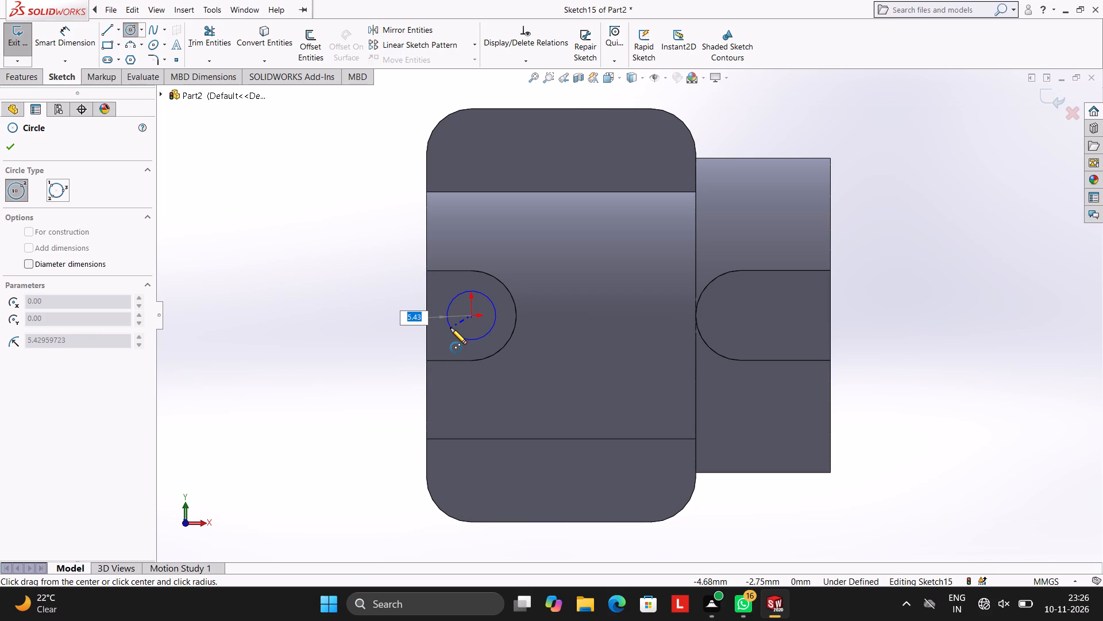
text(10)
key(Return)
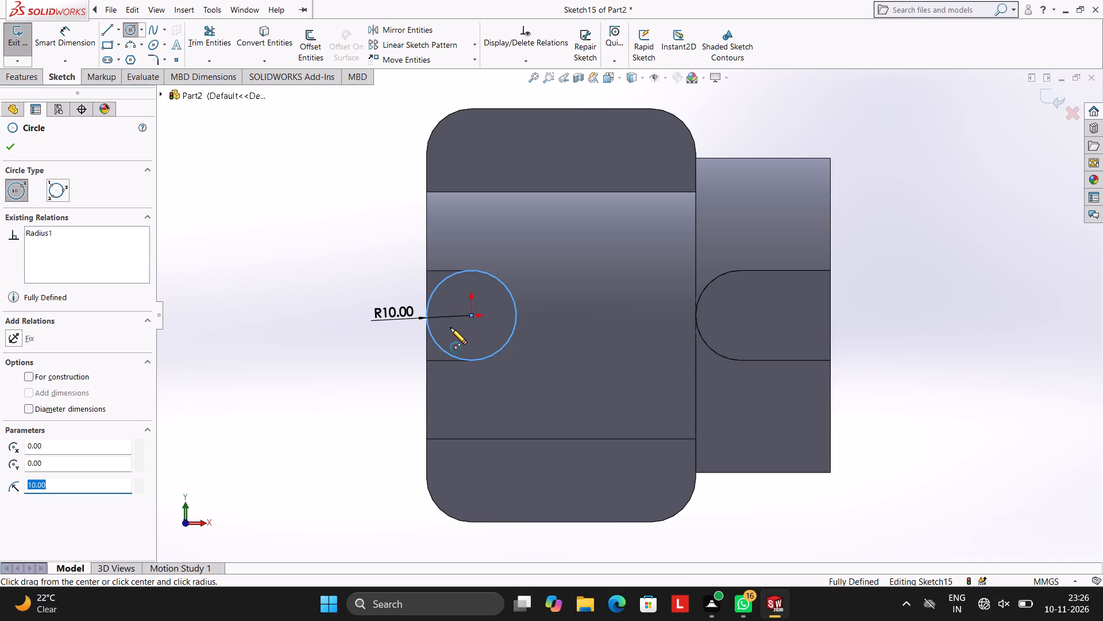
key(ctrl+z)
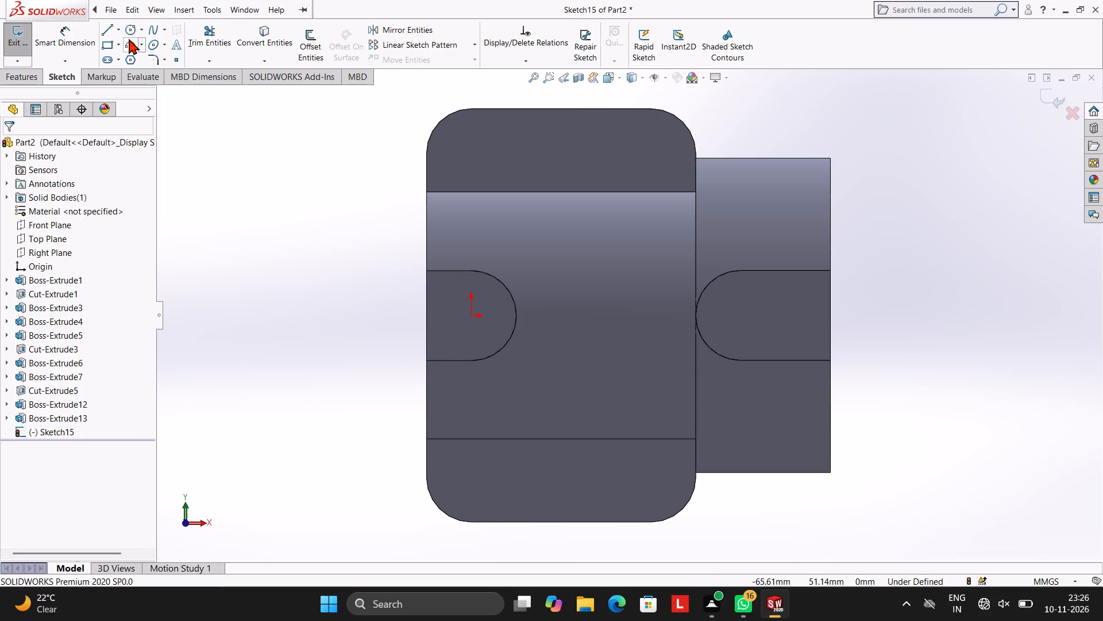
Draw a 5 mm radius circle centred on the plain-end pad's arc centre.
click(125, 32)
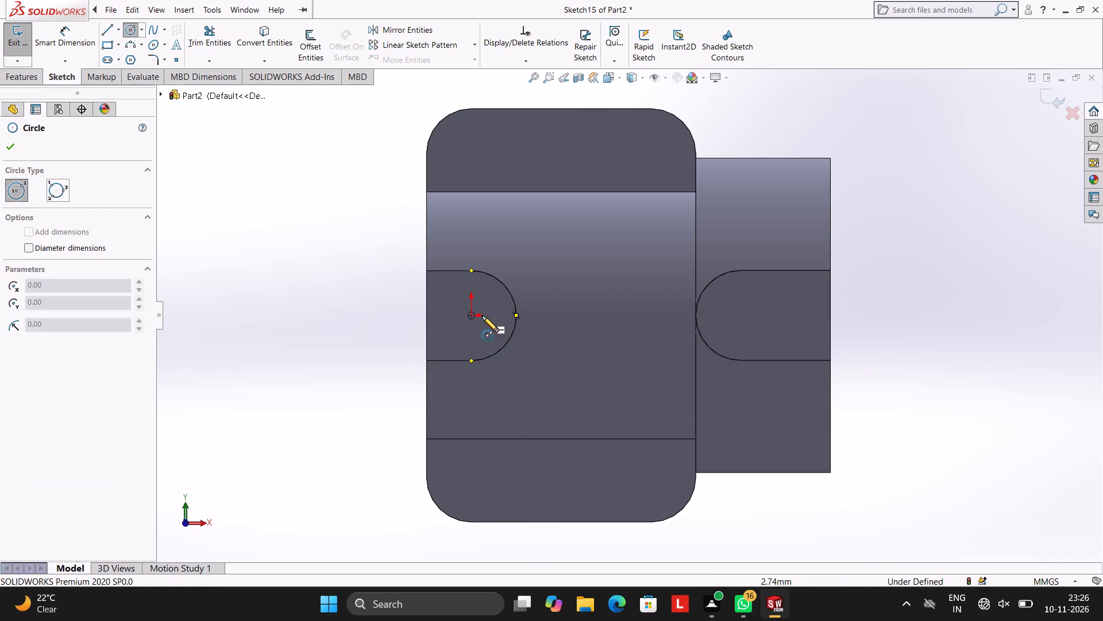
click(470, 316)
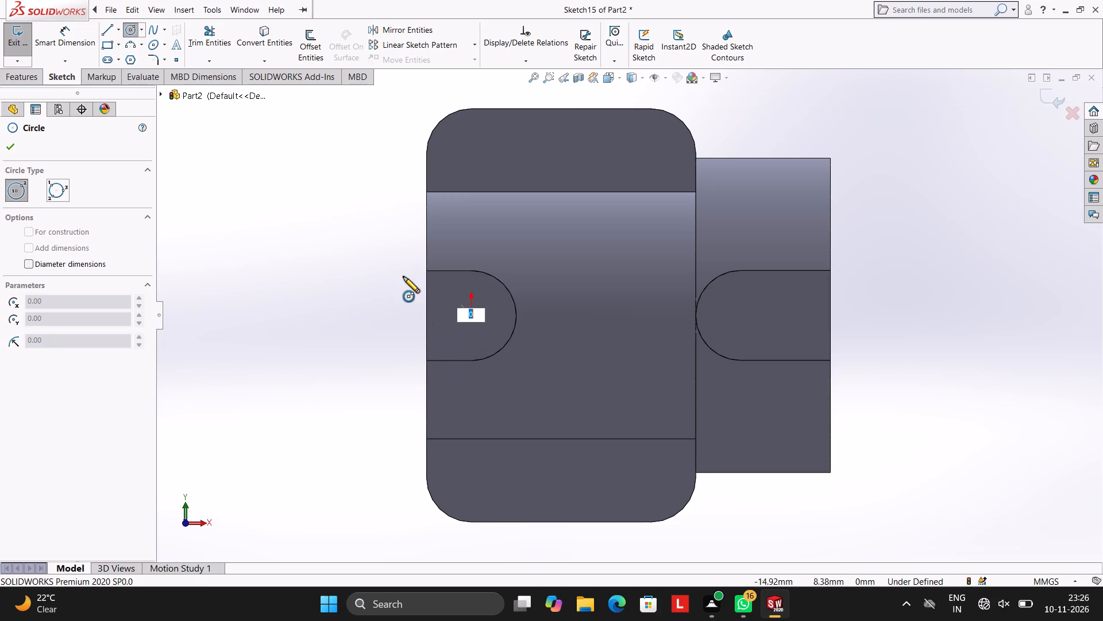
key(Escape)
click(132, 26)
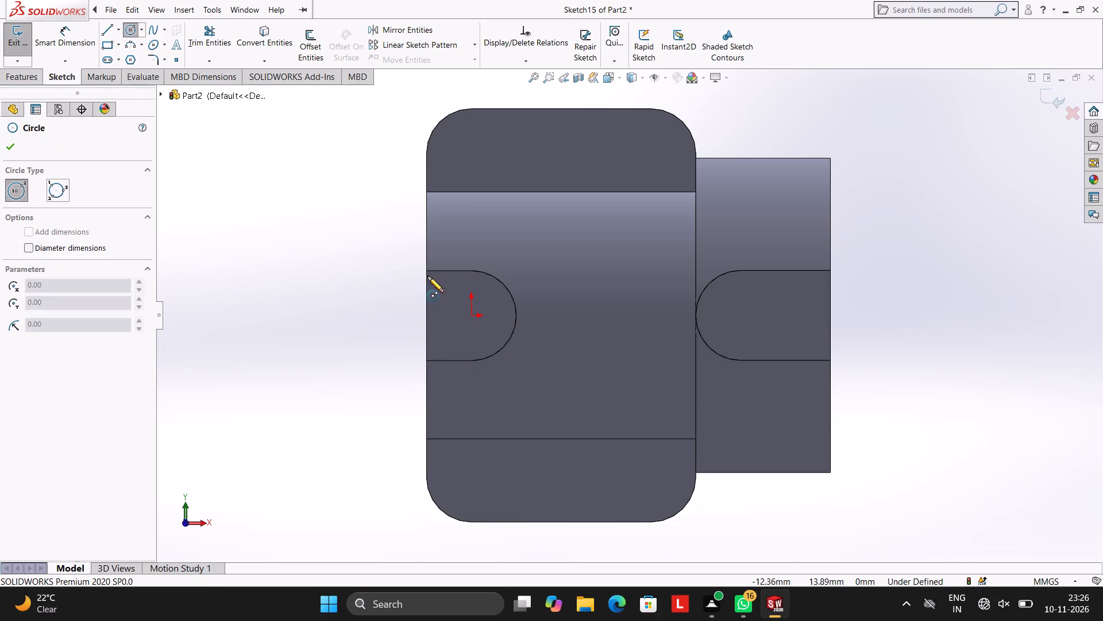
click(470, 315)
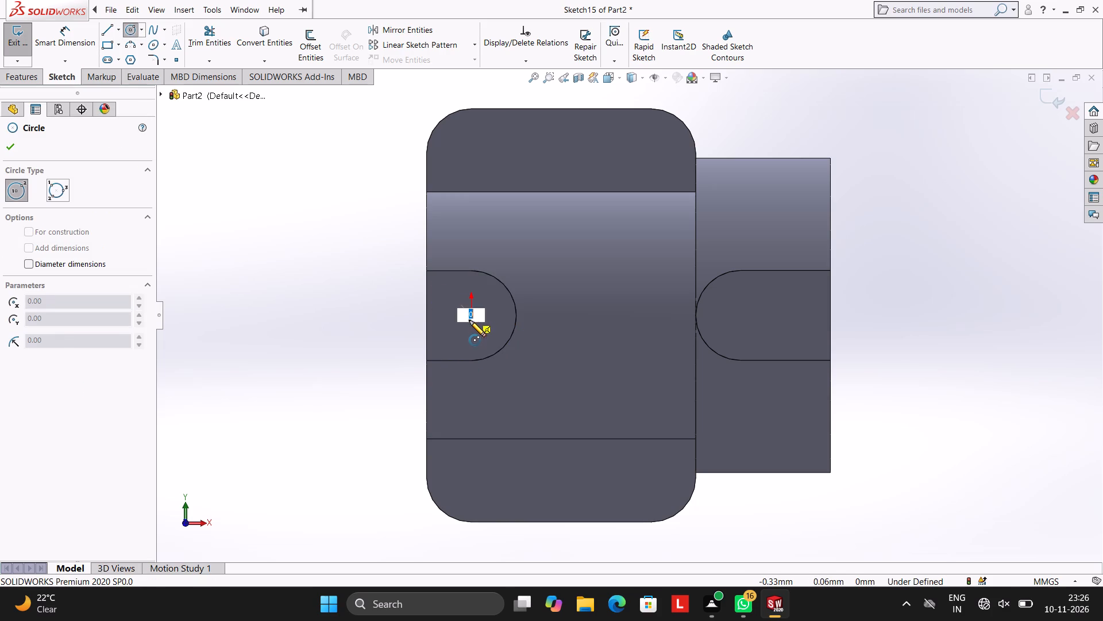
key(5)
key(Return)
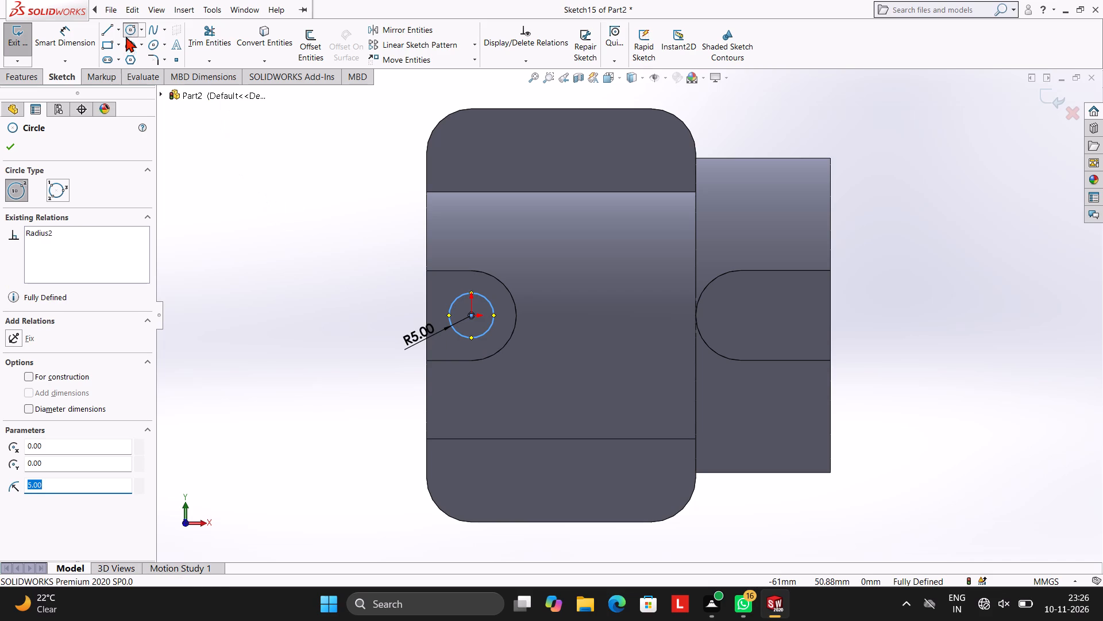
Draw an 8 mm radius circle concentric with the 5 mm radius circle on the plain-end pad.
click(472, 315)
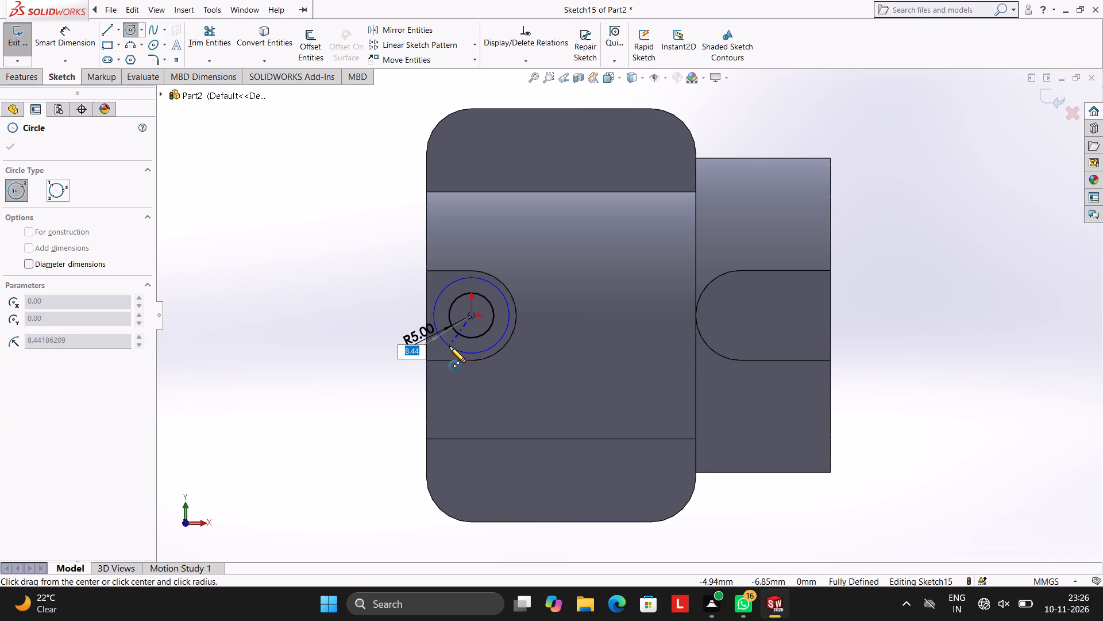
key(8)
key(Return)
key(Escape)
key(Escape)
key(Escape)
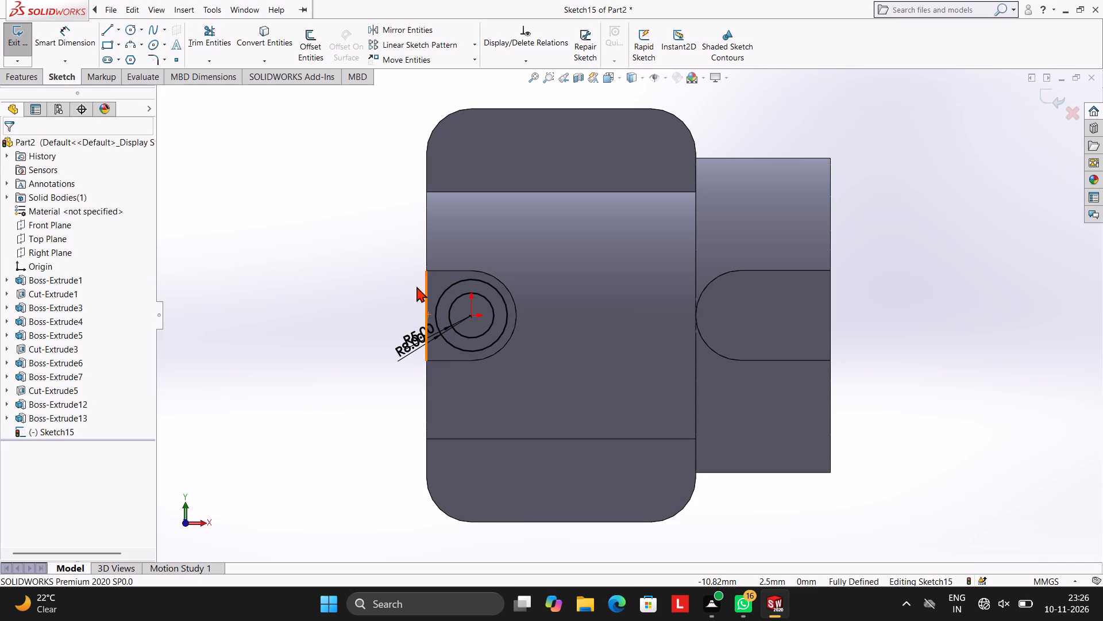
key(Escape)
key(Escape)
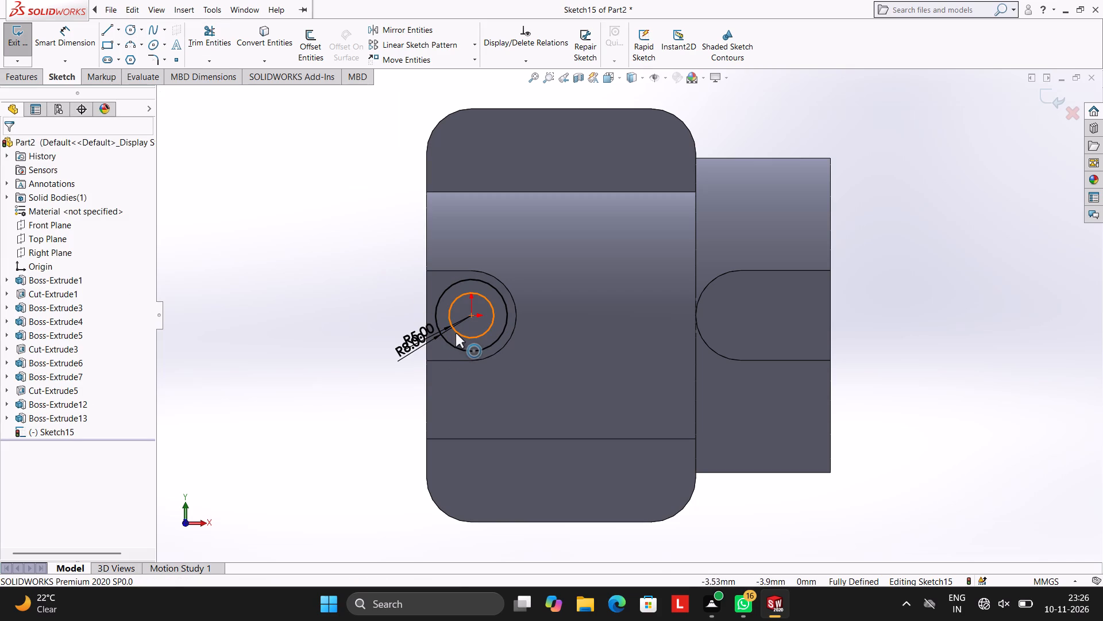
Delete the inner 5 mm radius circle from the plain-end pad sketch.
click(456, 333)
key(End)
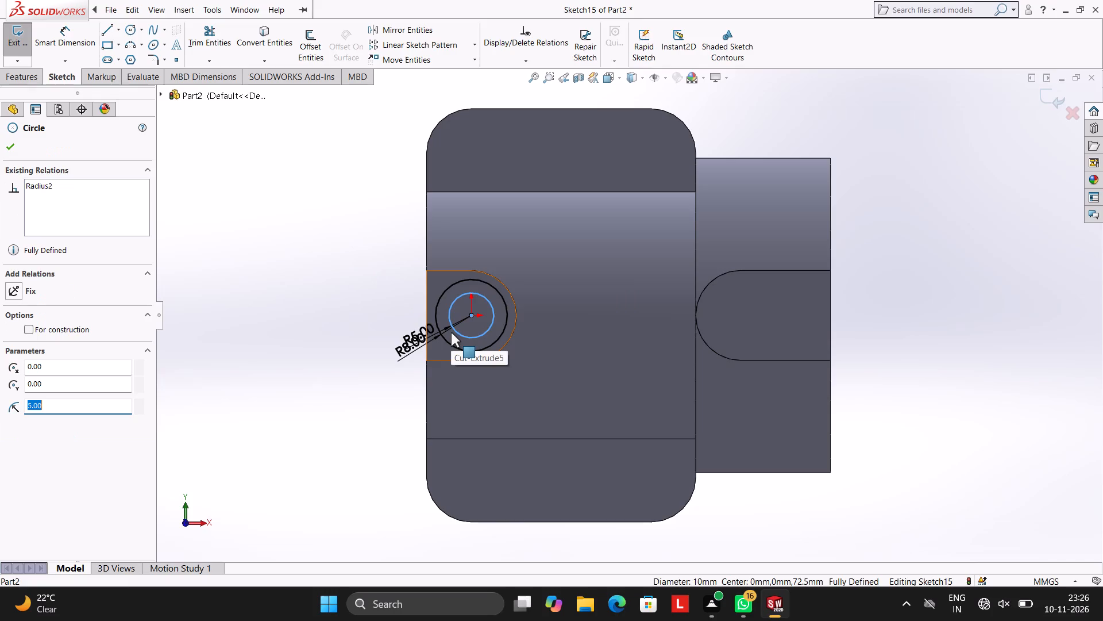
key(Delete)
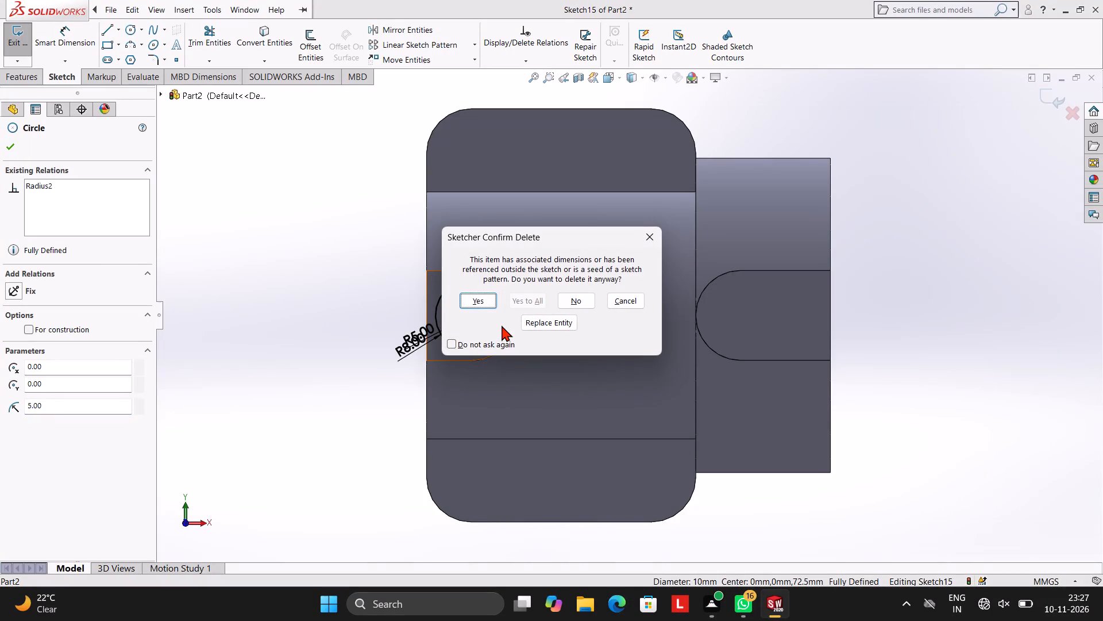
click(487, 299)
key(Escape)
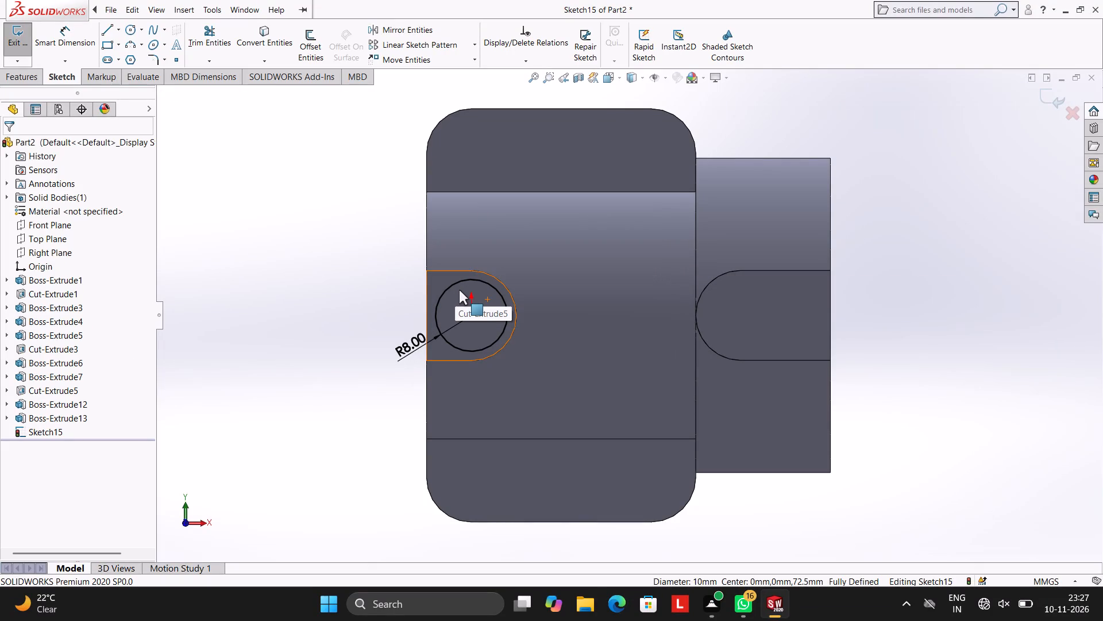
Add an 8 mm radius circle centred on the collar-side pad's arc centre to the same sketch.
click(32, 80)
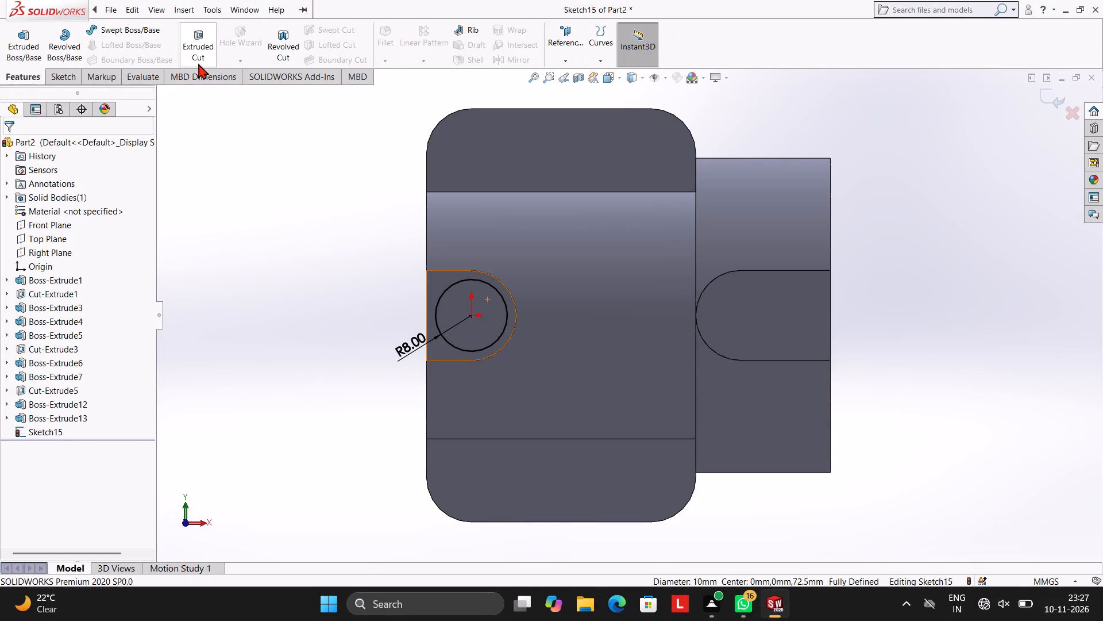
key(Escape)
click(70, 79)
click(132, 30)
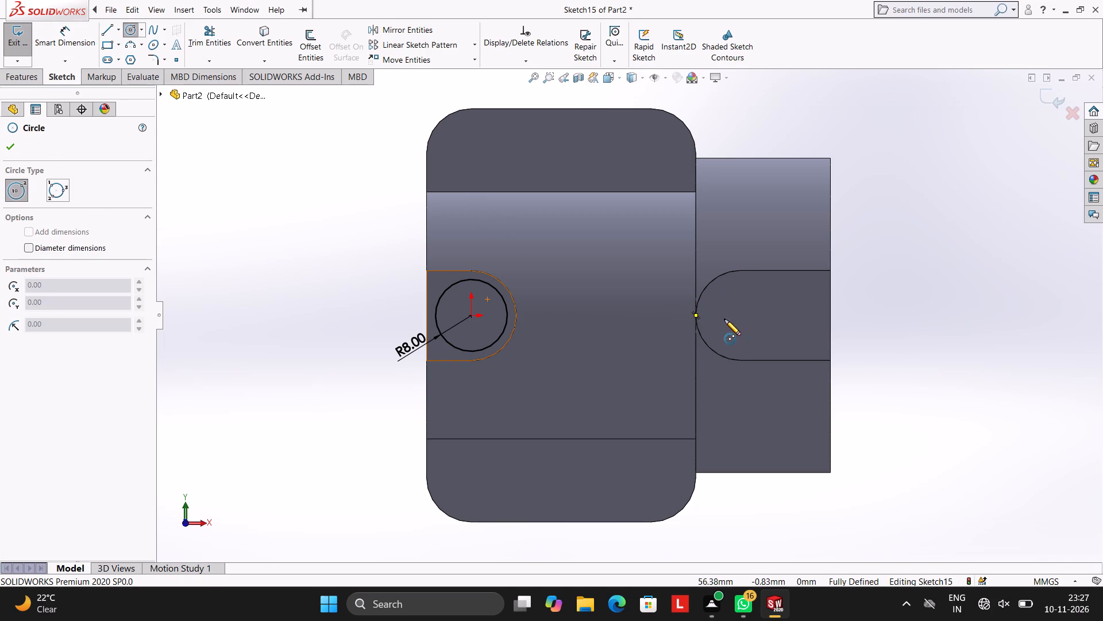
click(742, 315)
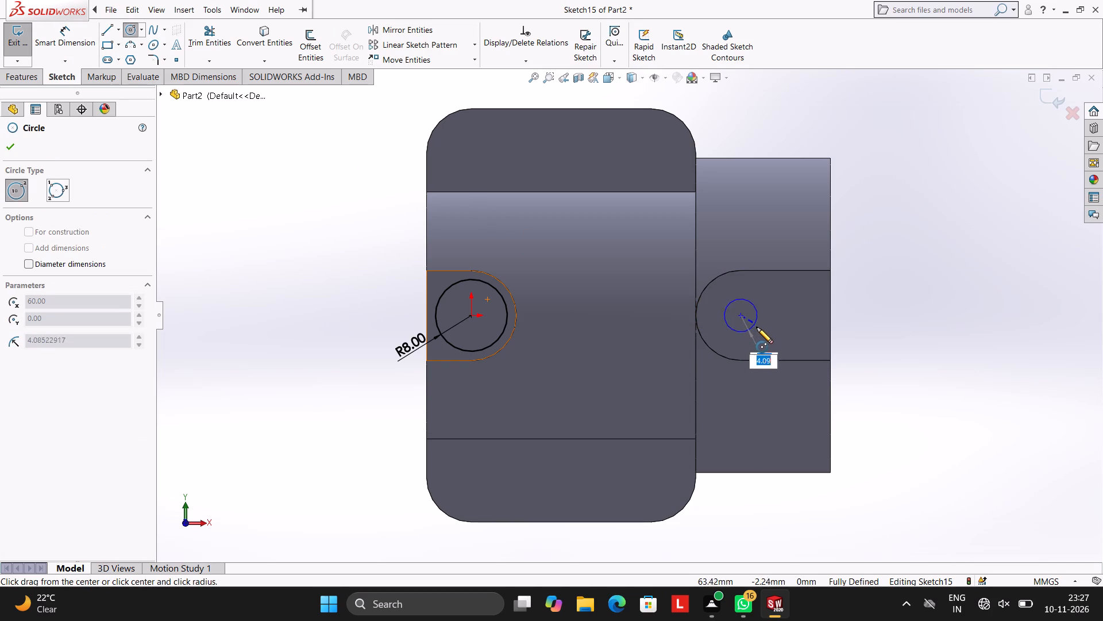
key(8)
key(Return)
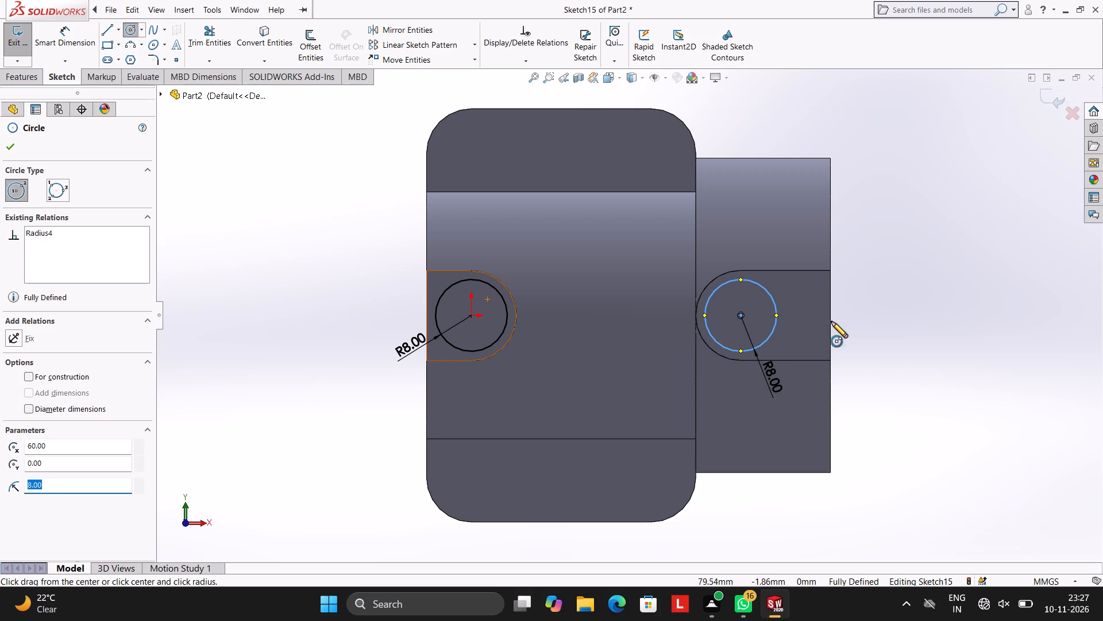
key(Escape)
key(Escape)
key(Escape)
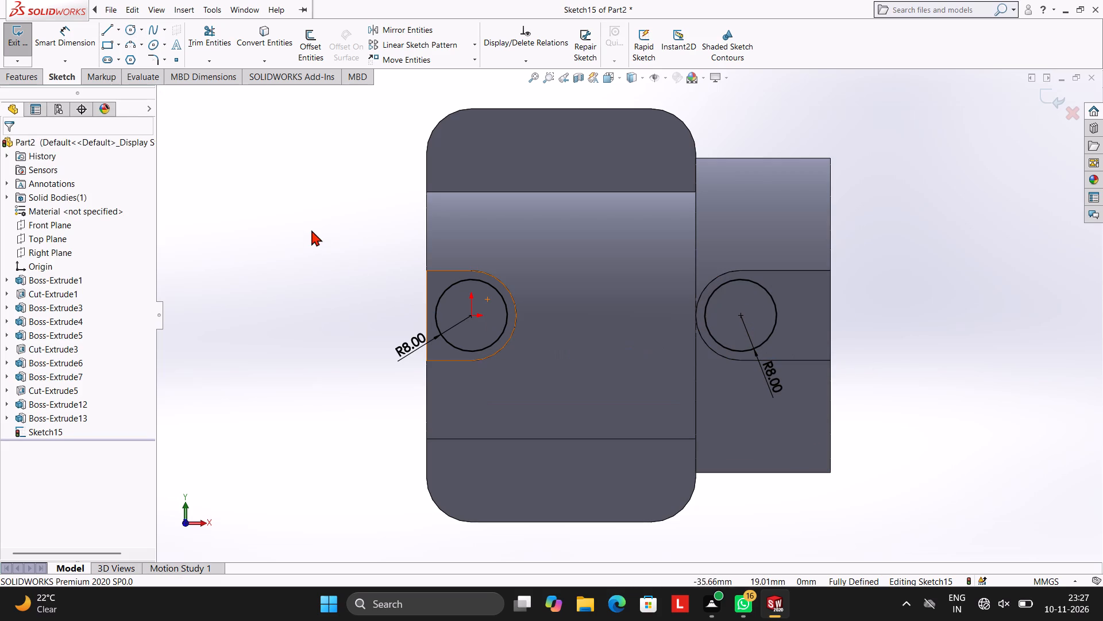
Cut the sketched circles with a blind Extruded Cut 2 mm deep.
click(35, 78)
click(206, 40)
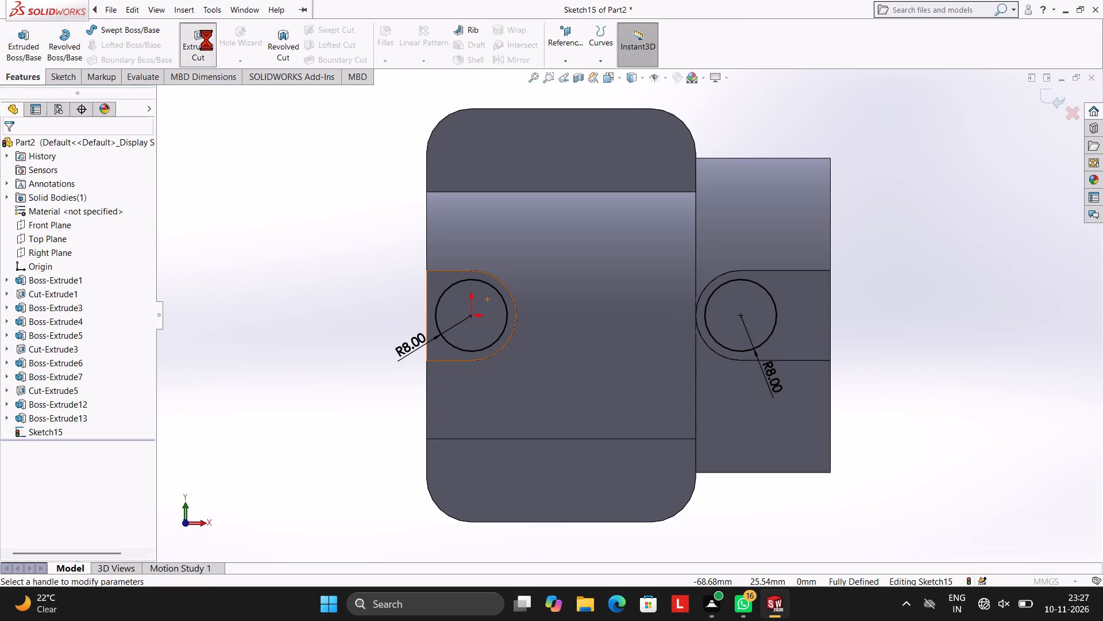
key(2)
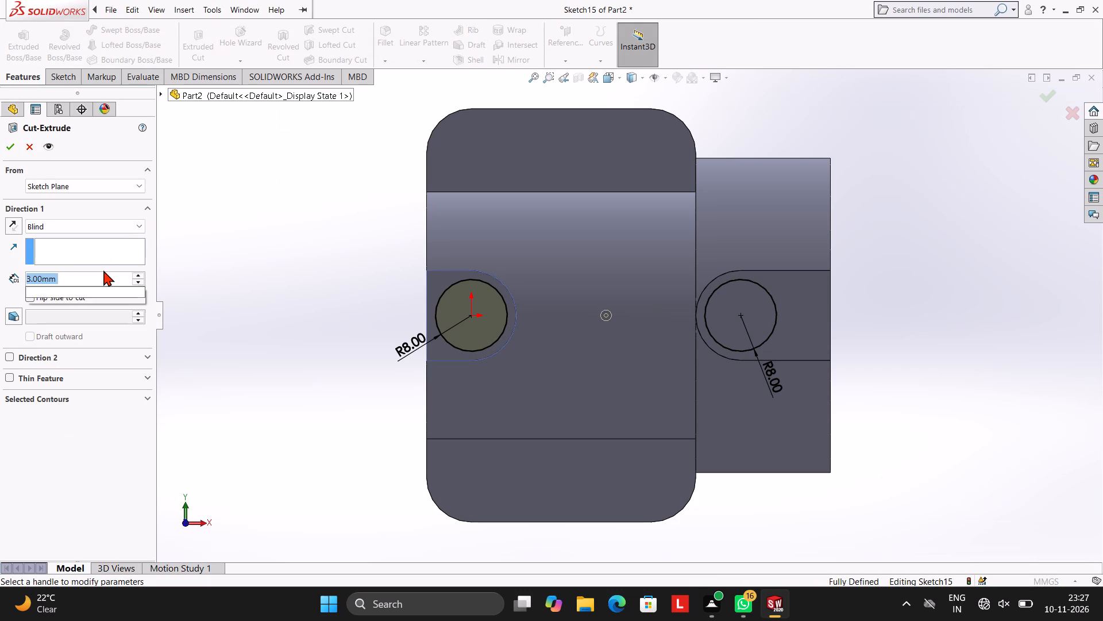
key(Return)
click(729, 311)
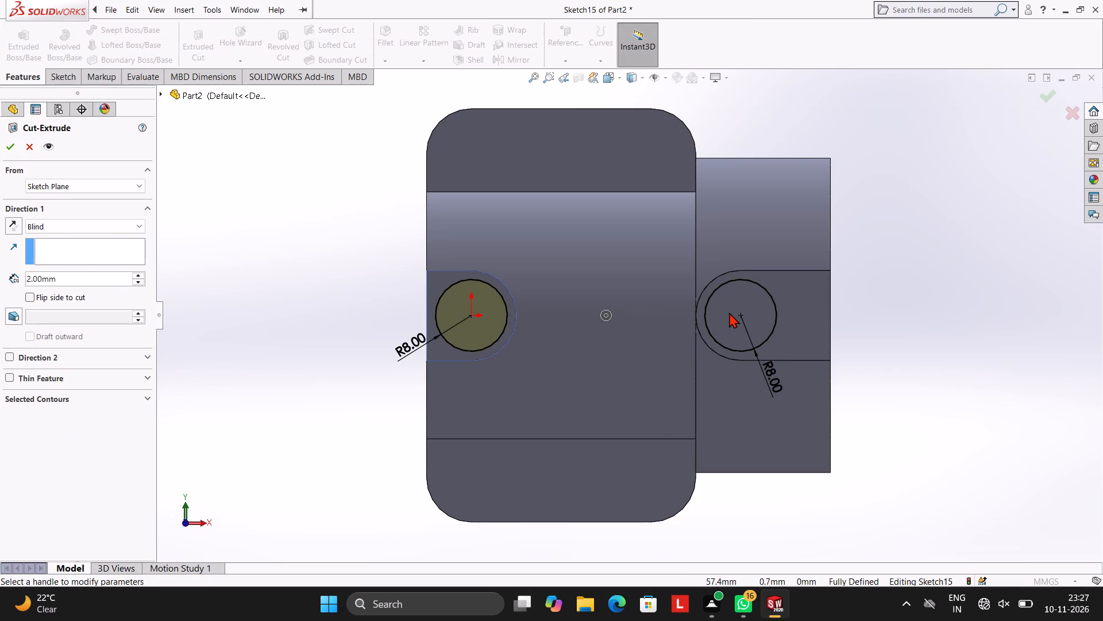
click(10, 148)
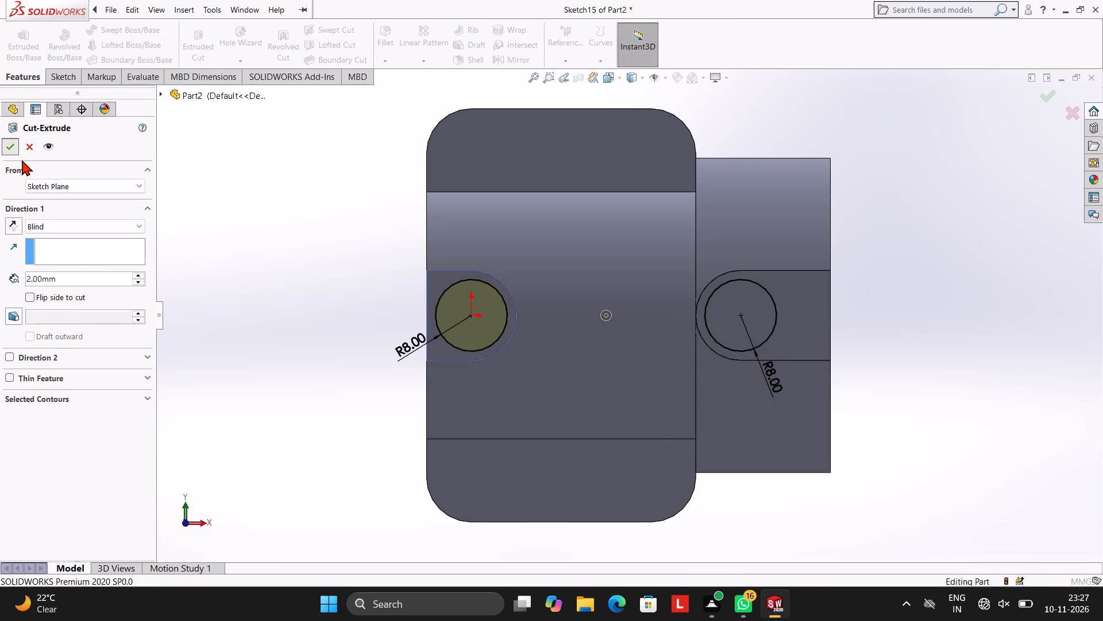
Sketch an 8 mm radius circle on the collar-side pad's face, centred on the pad's arc centre.
middle_drag(921, 322, 896, 243)
key(Escape)
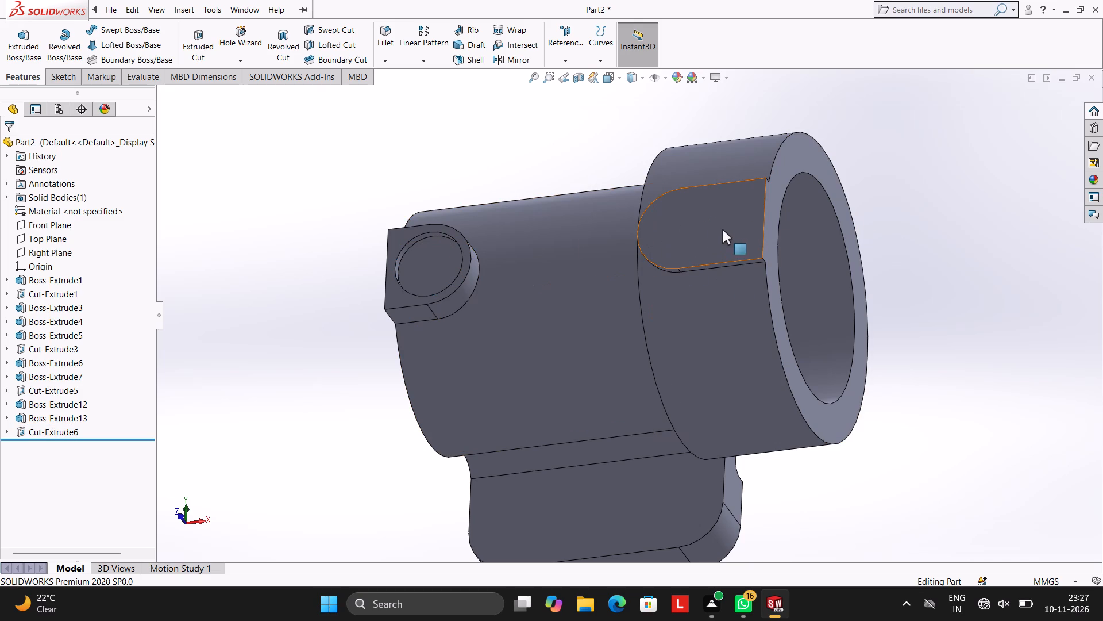
click(685, 215)
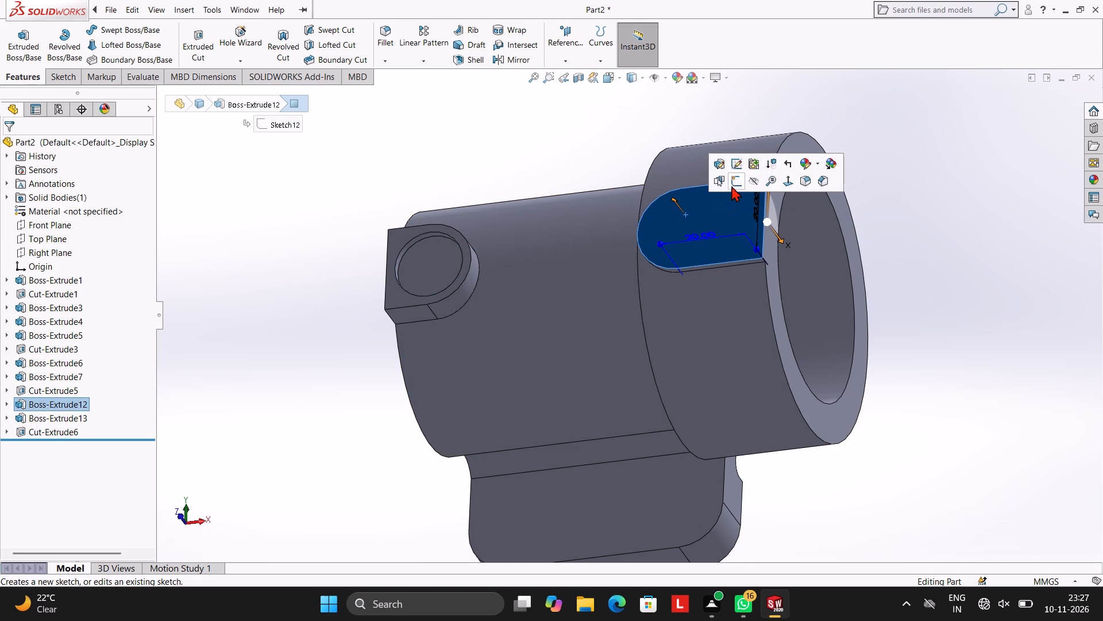
click(732, 180)
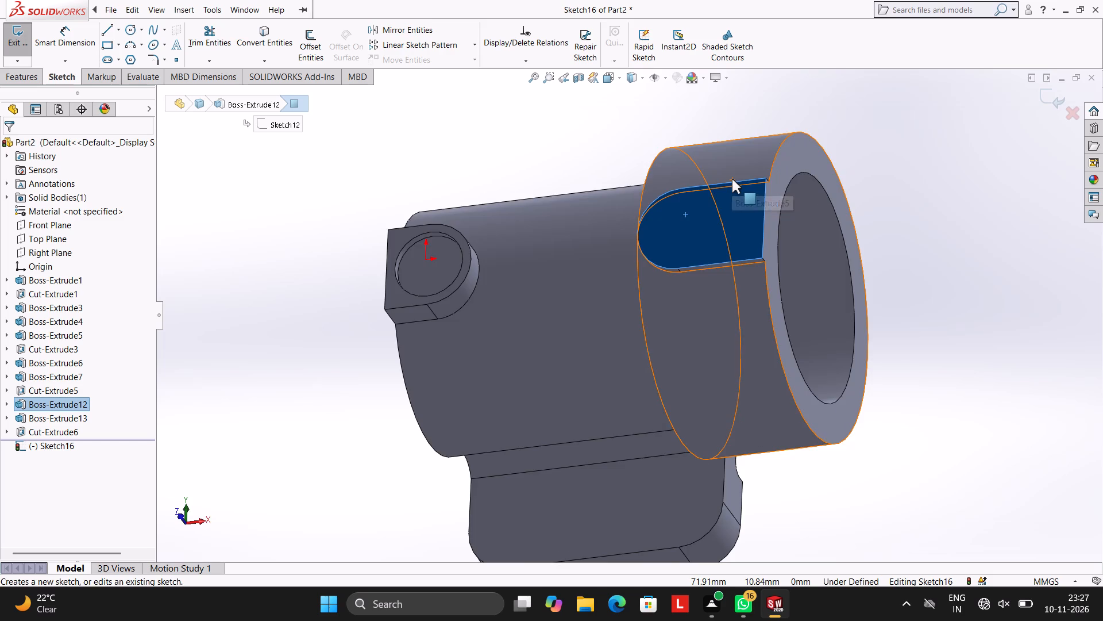
key(ctrl+8)
scroll(859, 331, up, 2)
scroll(859, 329, down, 1)
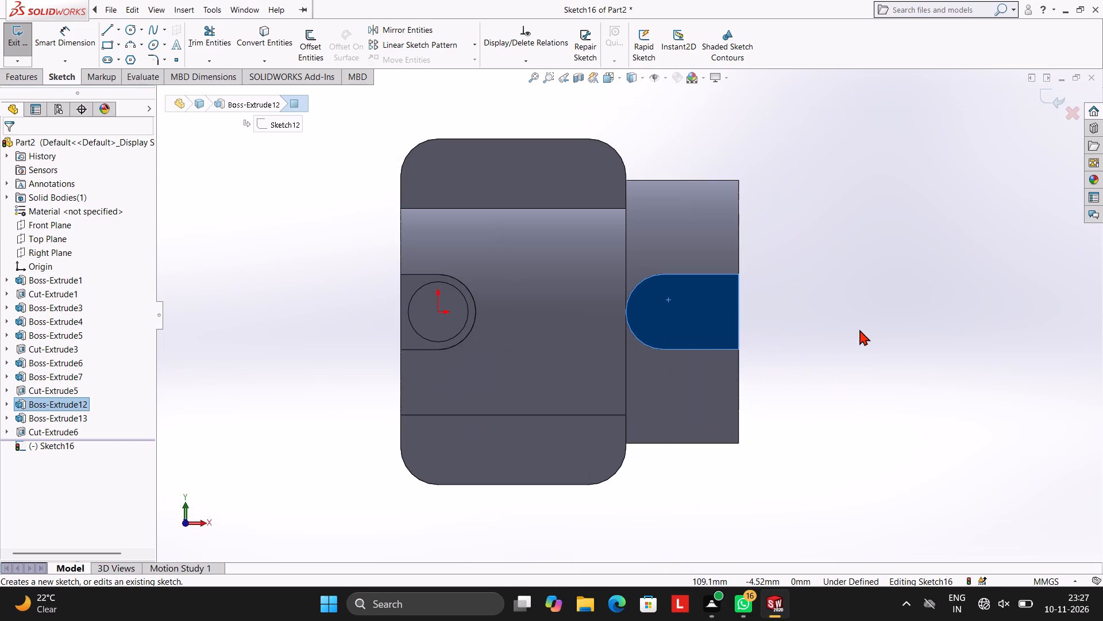
scroll(777, 359, down, 1)
click(125, 25)
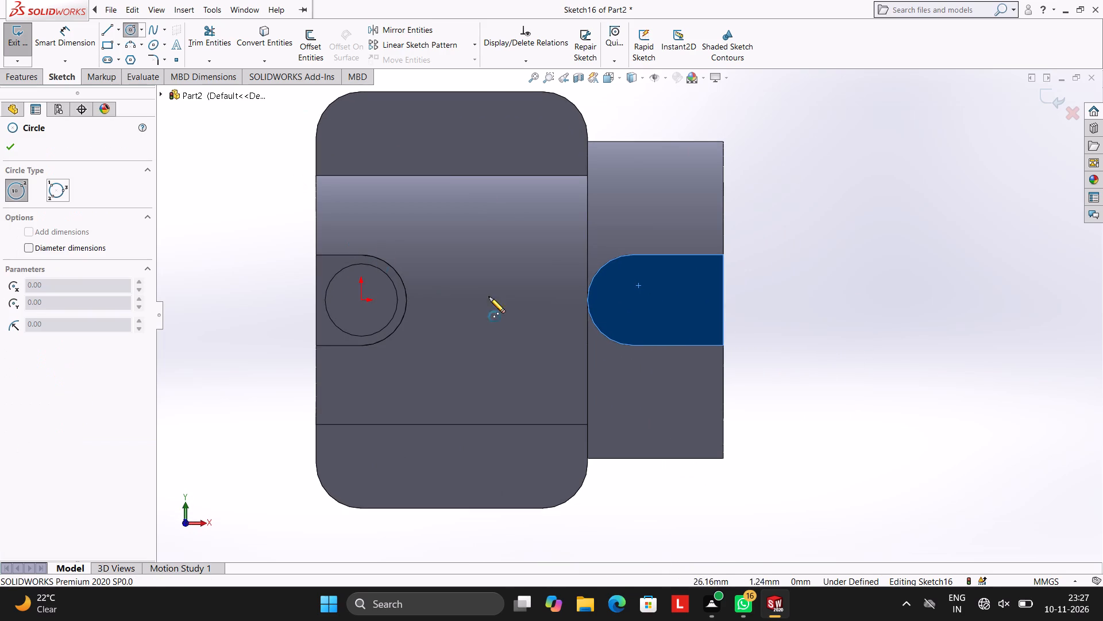
click(631, 300)
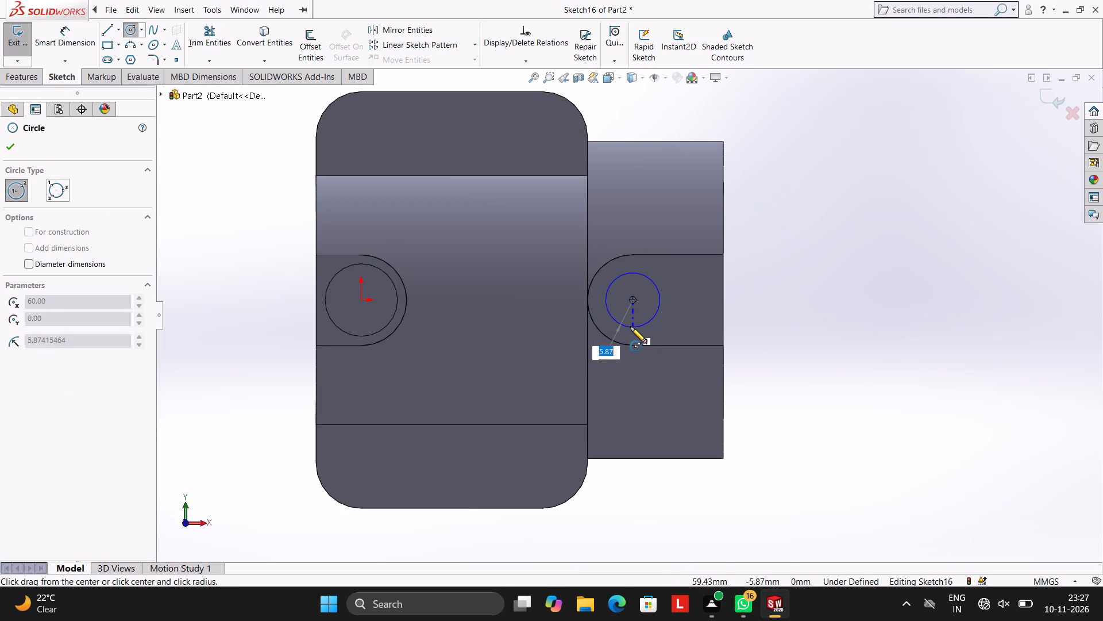
key(8)
key(Return)
key(Escape)
key(Escape)
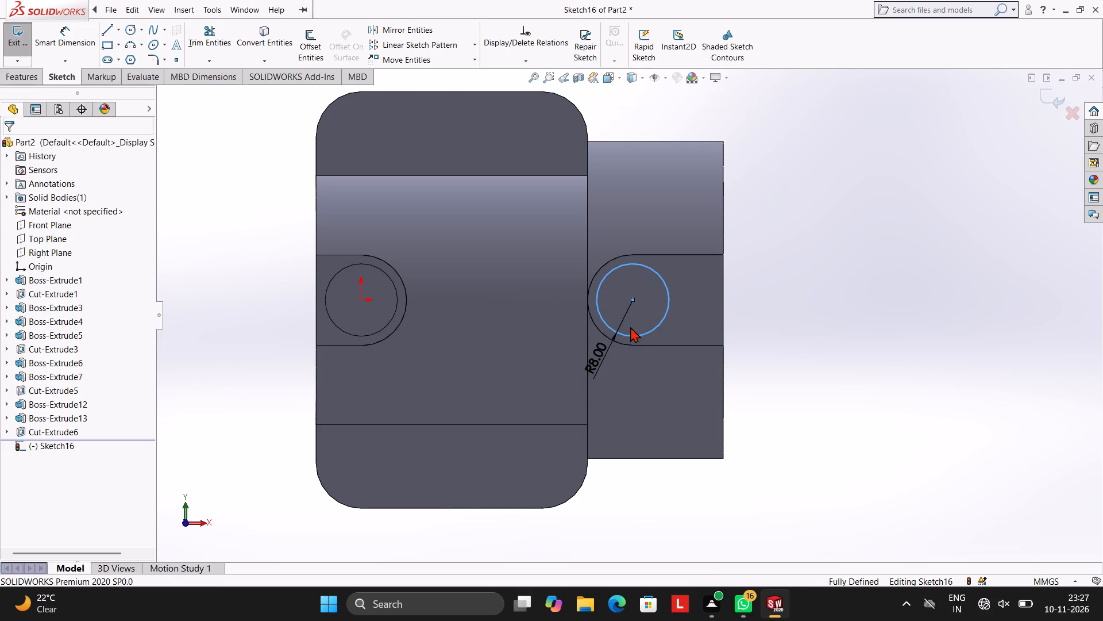
key(Escape)
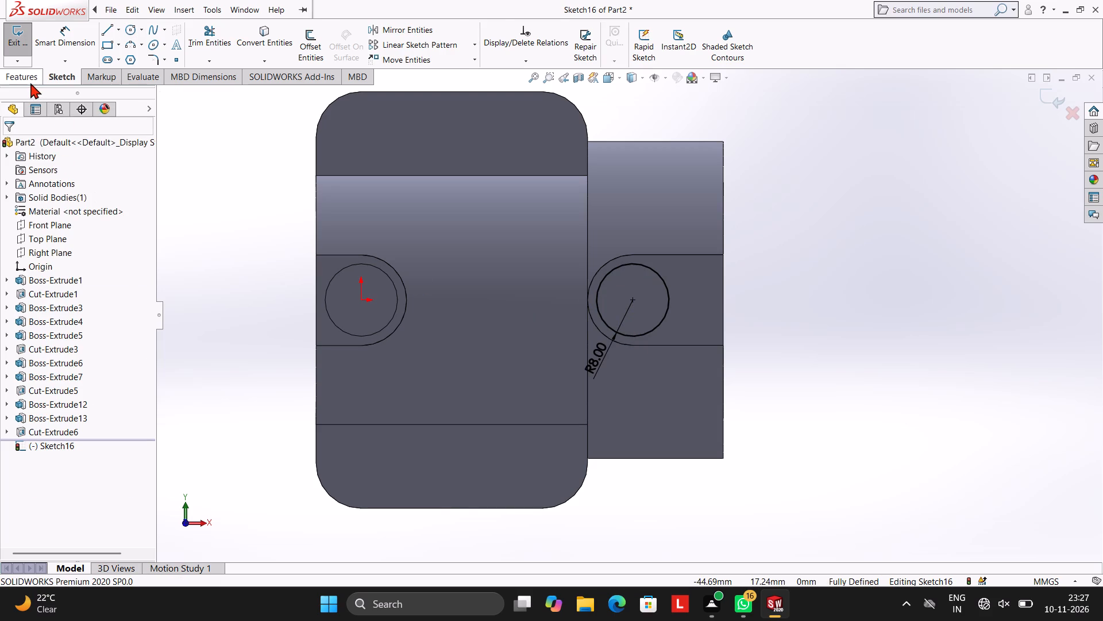
Cut the collar-side pad's circle with a blind Extruded Cut 2 mm deep.
click(30, 83)
click(195, 51)
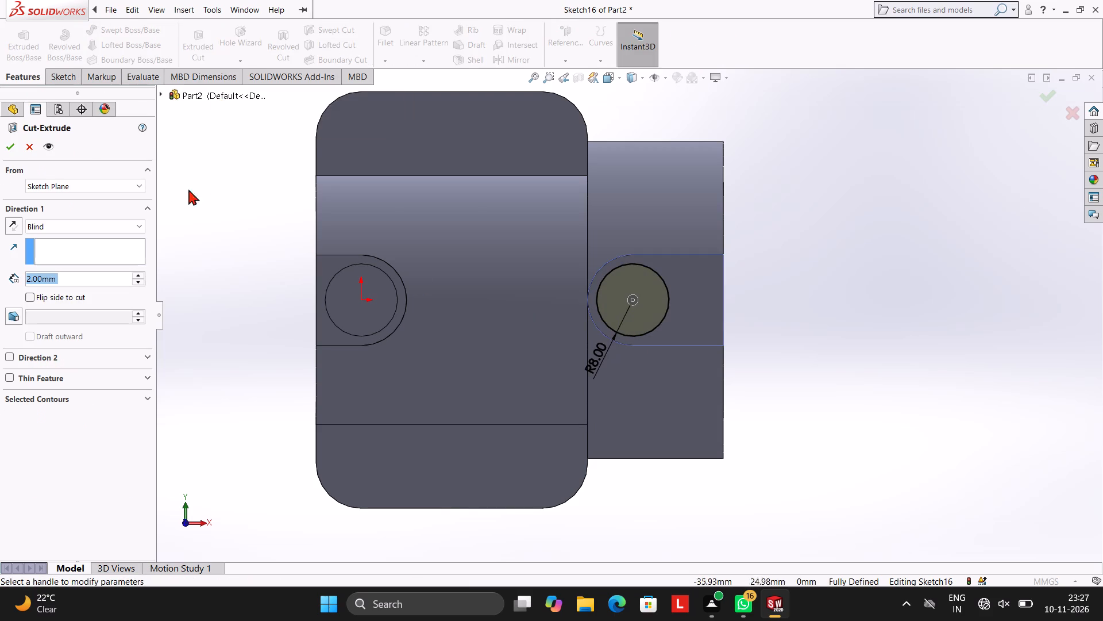
click(10, 141)
click(178, 171)
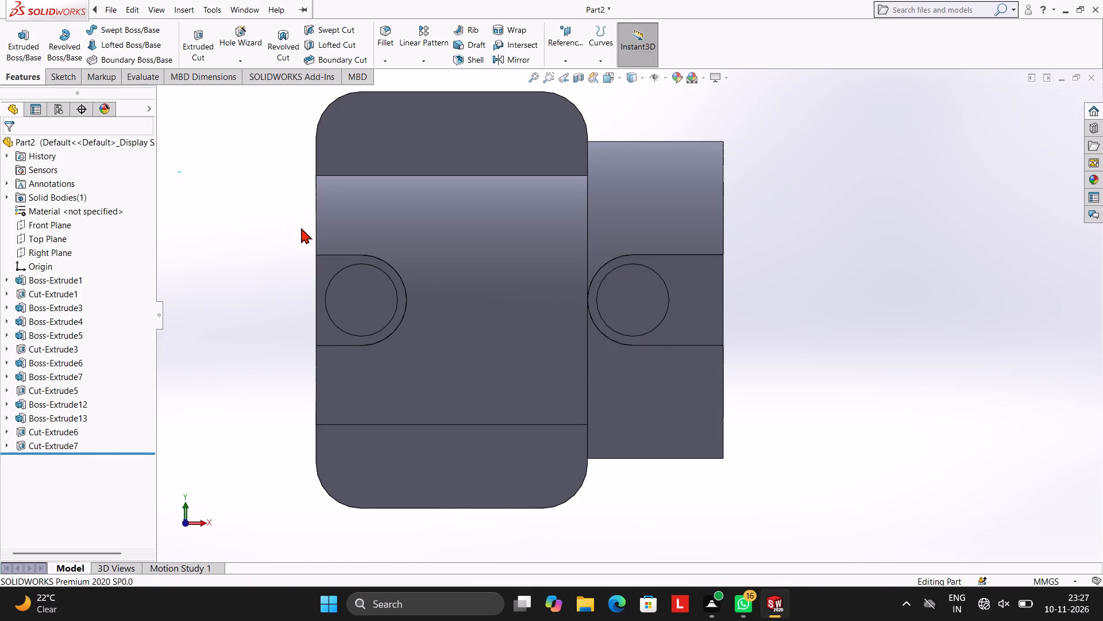
Start a new sketch on the floor of the plain-end pad's circular recess, viewed face-on.
scroll(315, 228, up, 3)
click(477, 302)
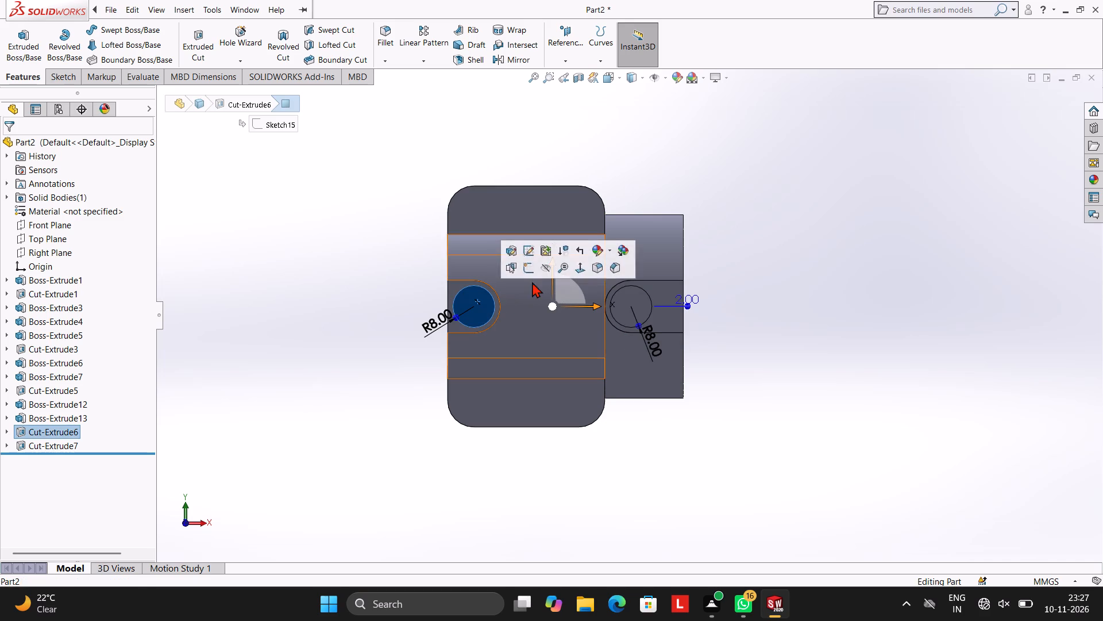
click(526, 264)
key(ctrl+8)
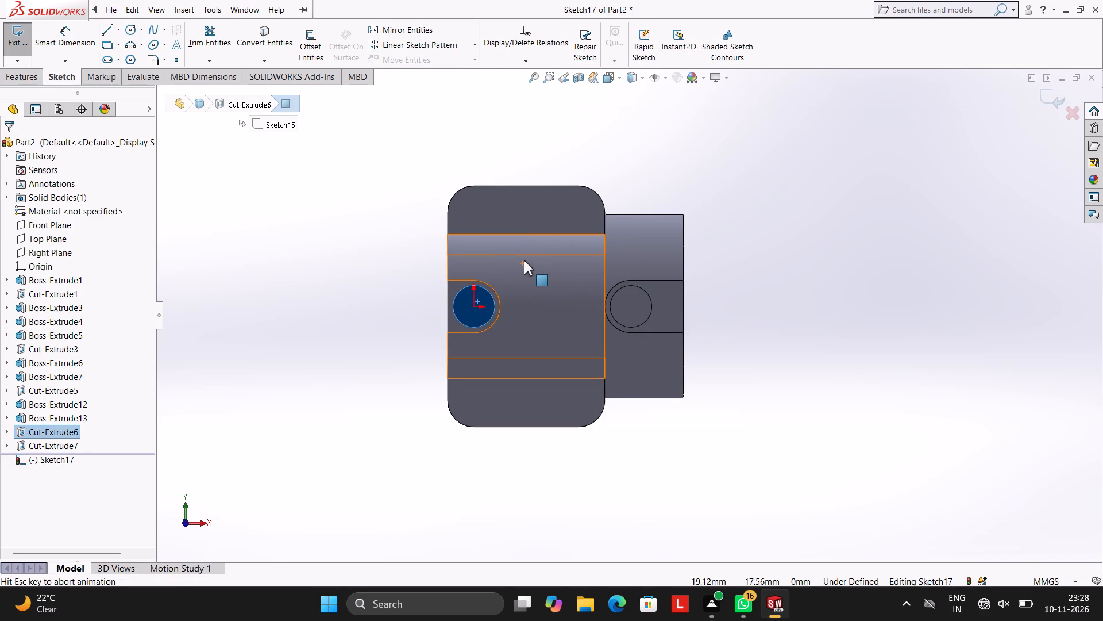
key(Escape)
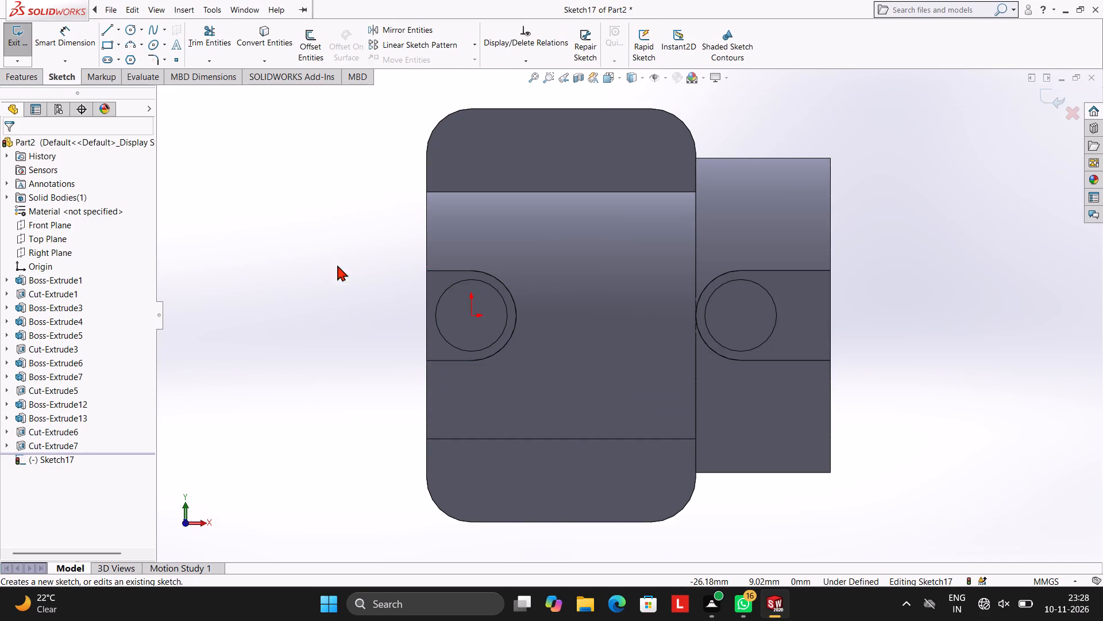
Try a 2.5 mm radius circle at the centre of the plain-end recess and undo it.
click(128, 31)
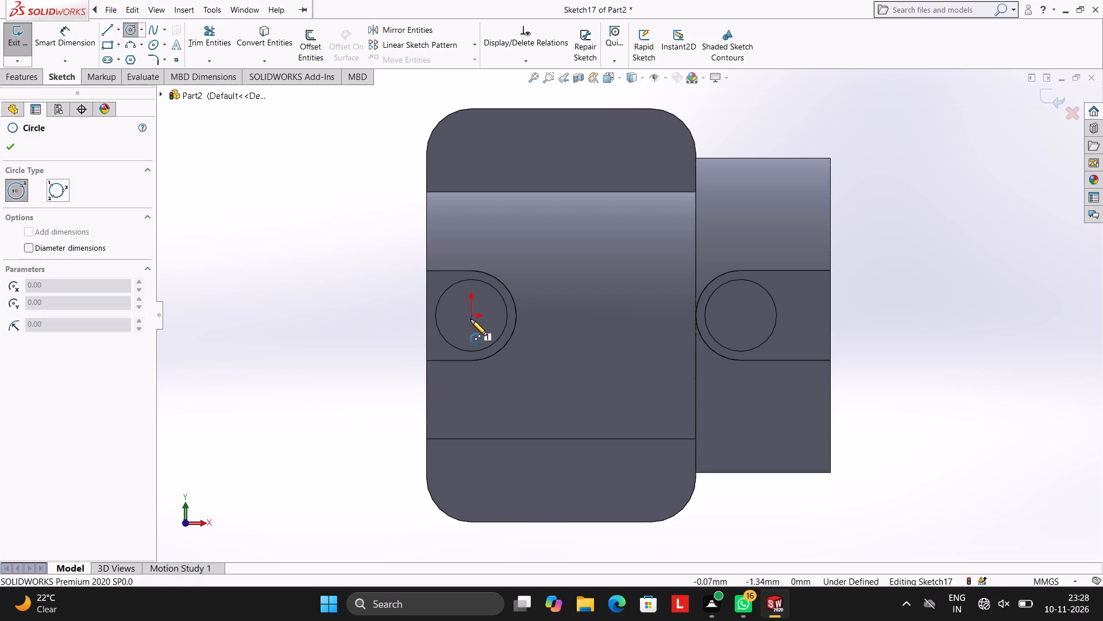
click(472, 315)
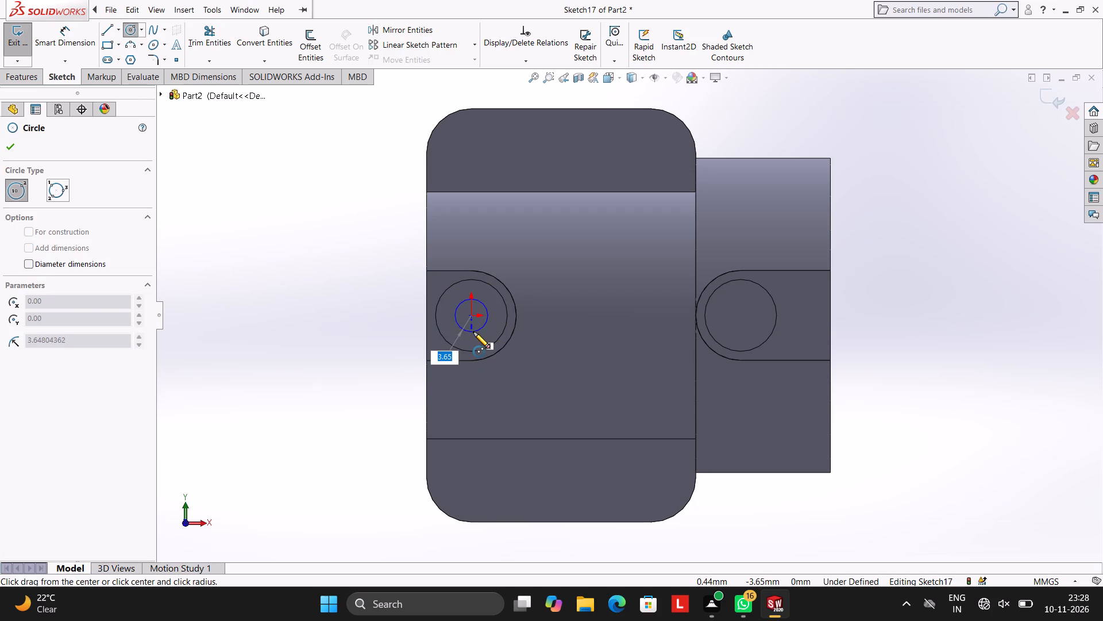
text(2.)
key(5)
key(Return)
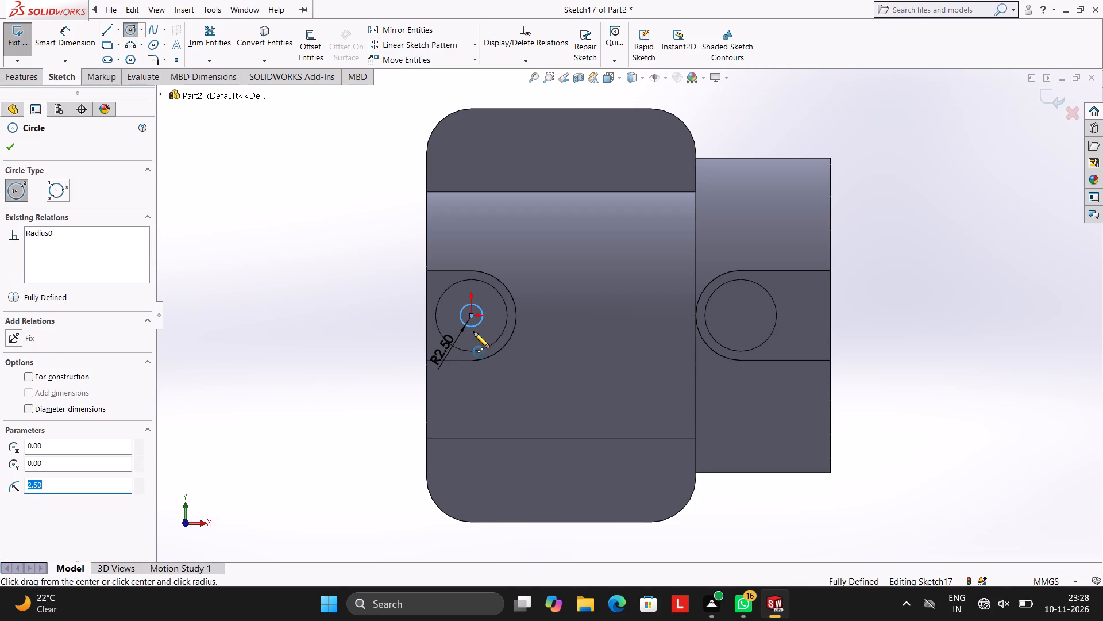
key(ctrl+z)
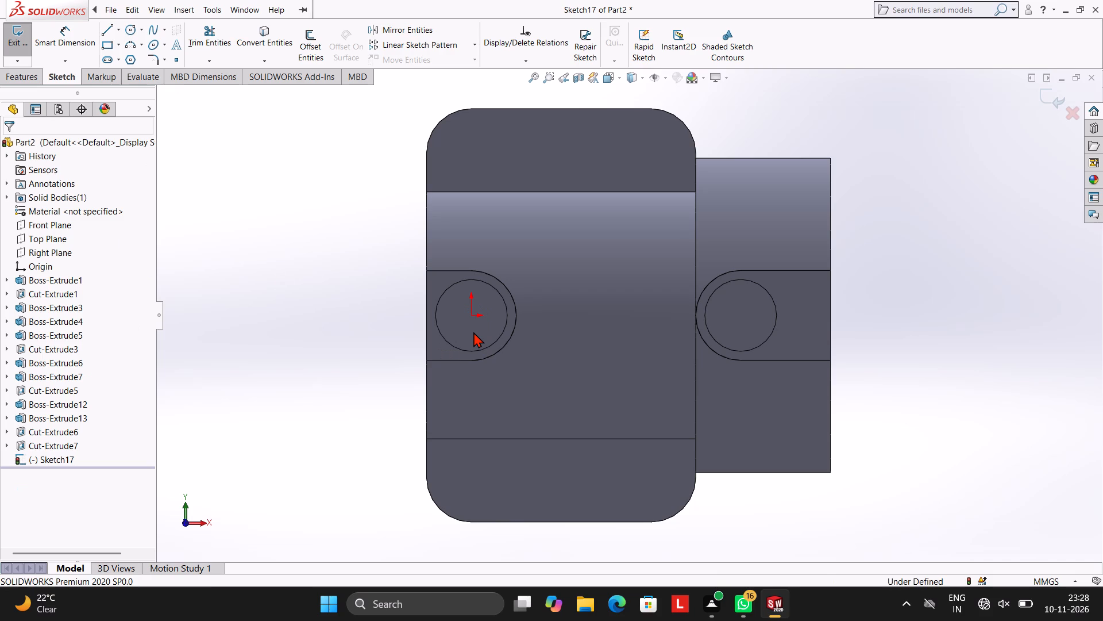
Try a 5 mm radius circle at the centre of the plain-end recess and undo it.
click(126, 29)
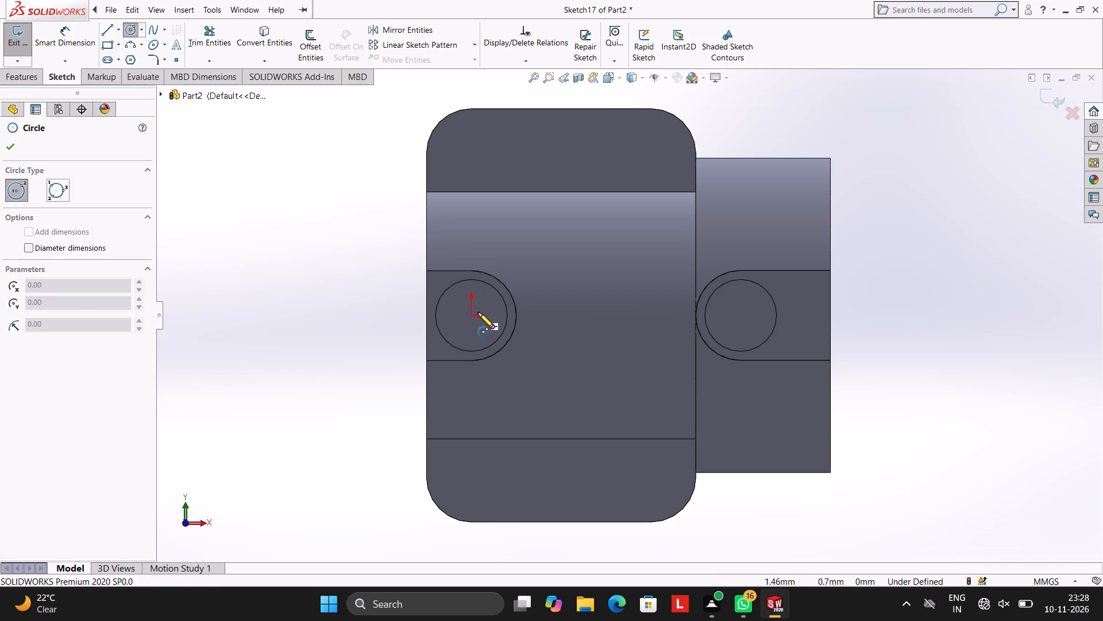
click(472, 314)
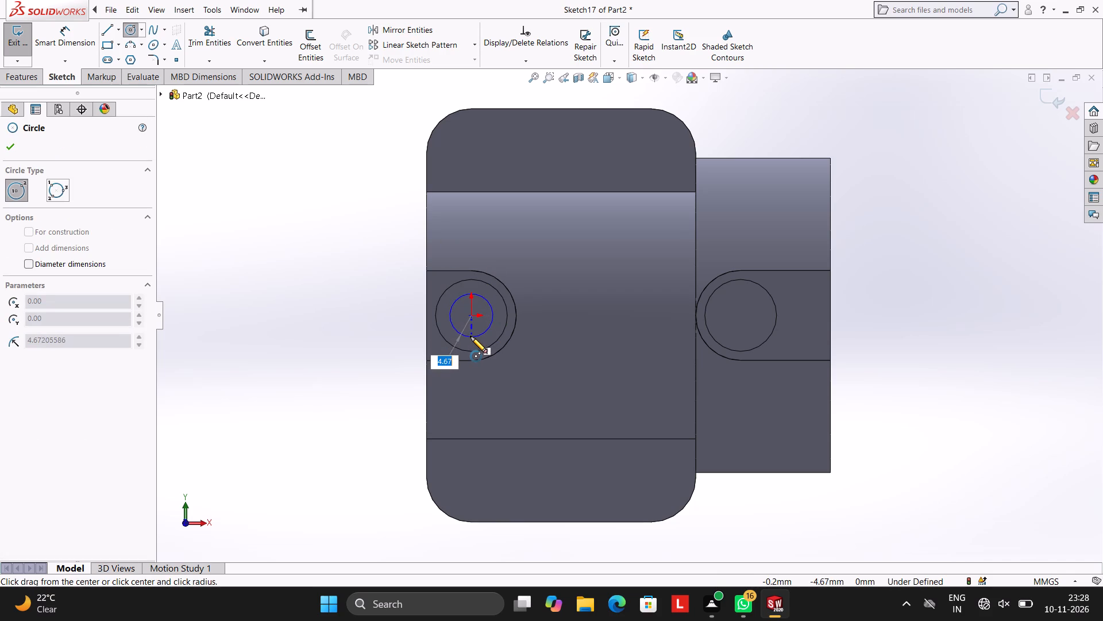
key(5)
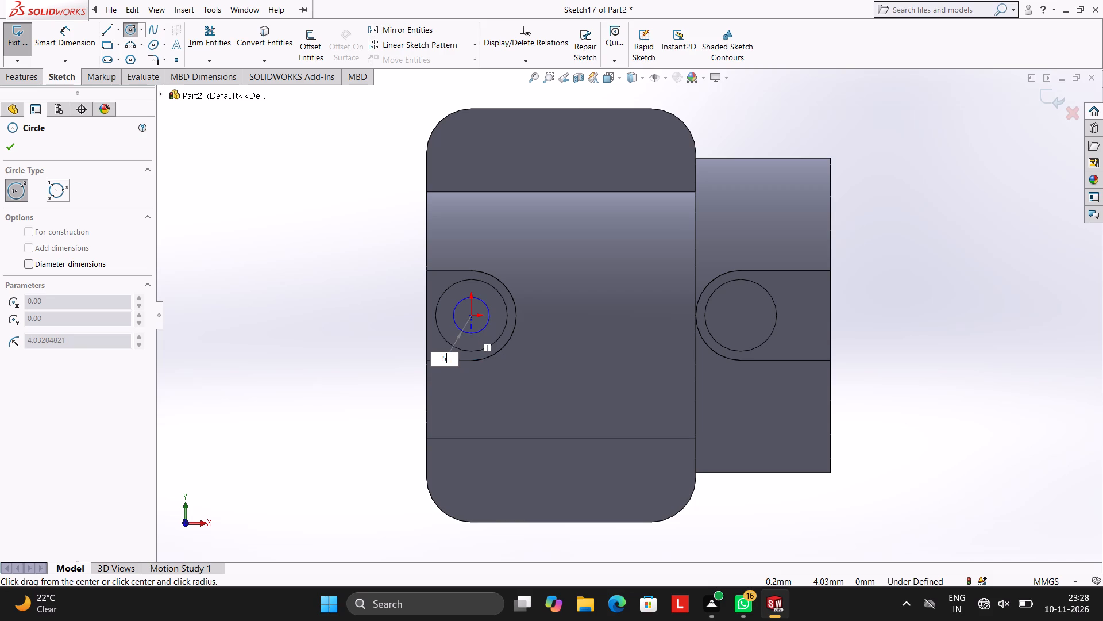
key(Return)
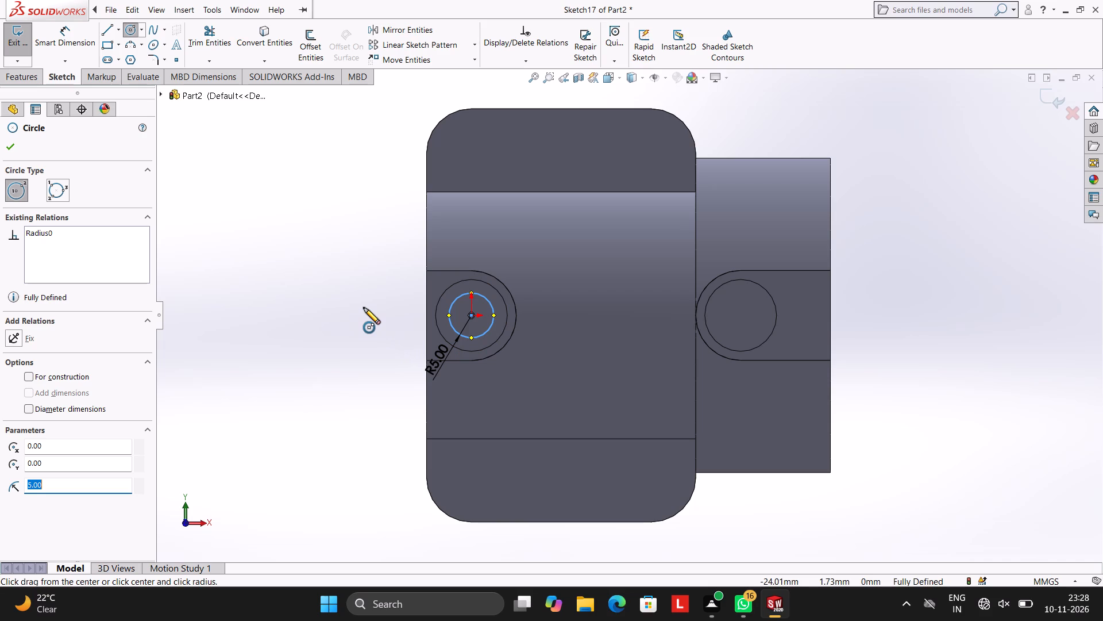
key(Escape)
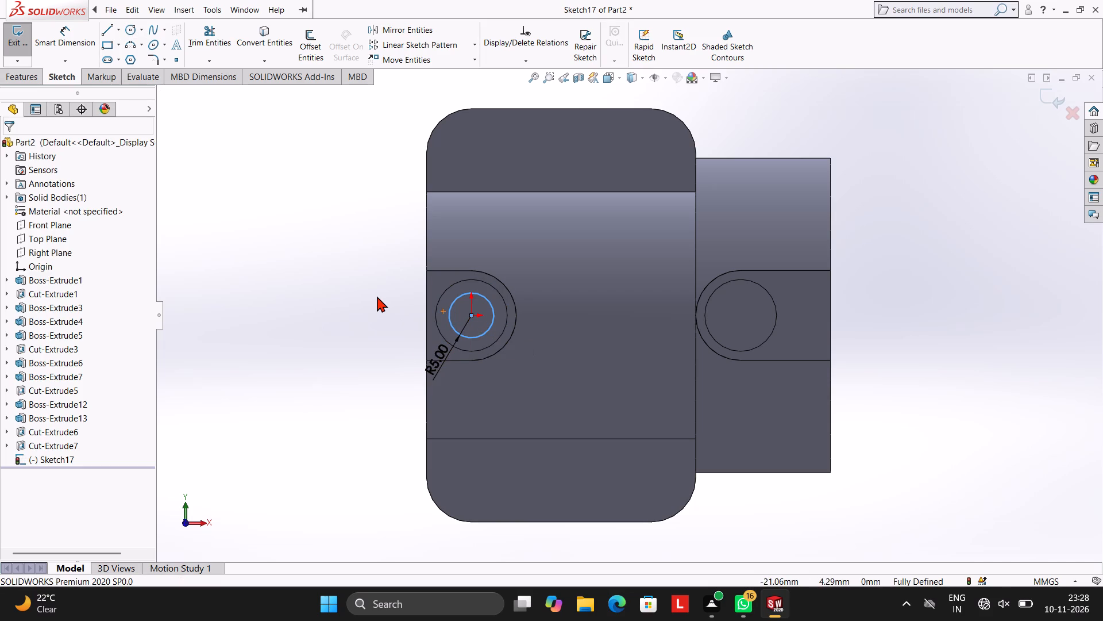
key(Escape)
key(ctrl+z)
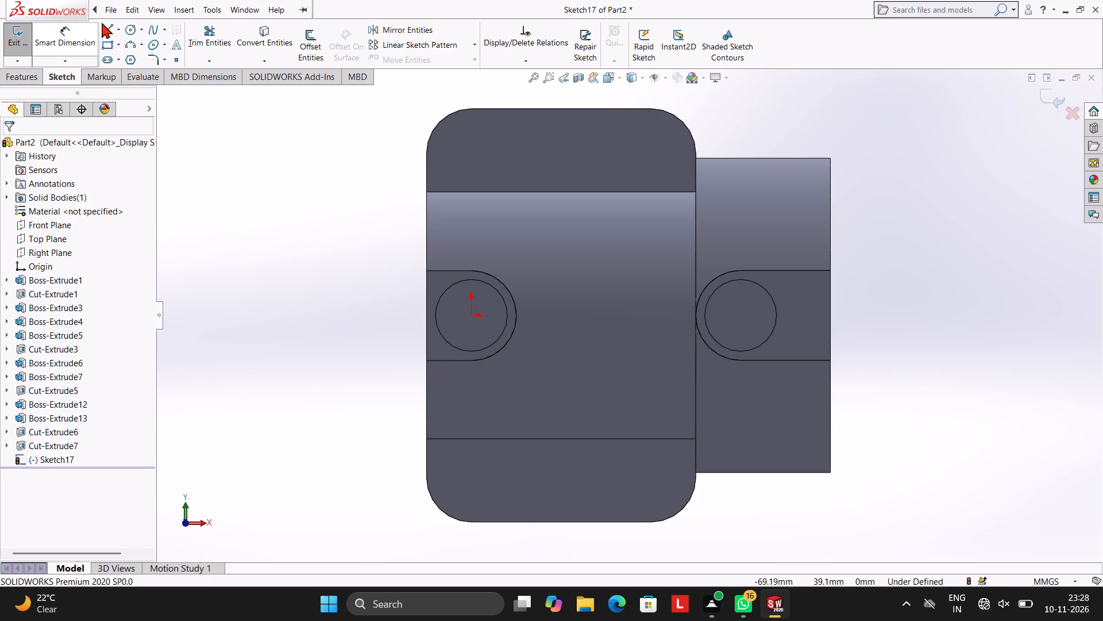
Draw a 3 mm radius circle centred on the origin in the plain-end recess.
click(380, 124)
click(124, 32)
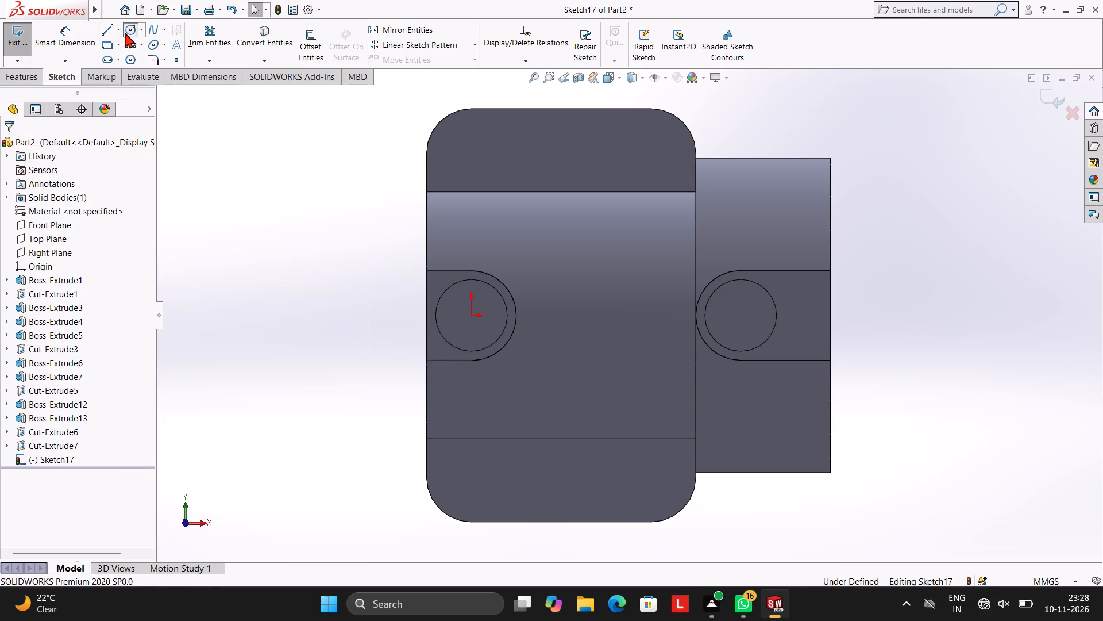
click(472, 316)
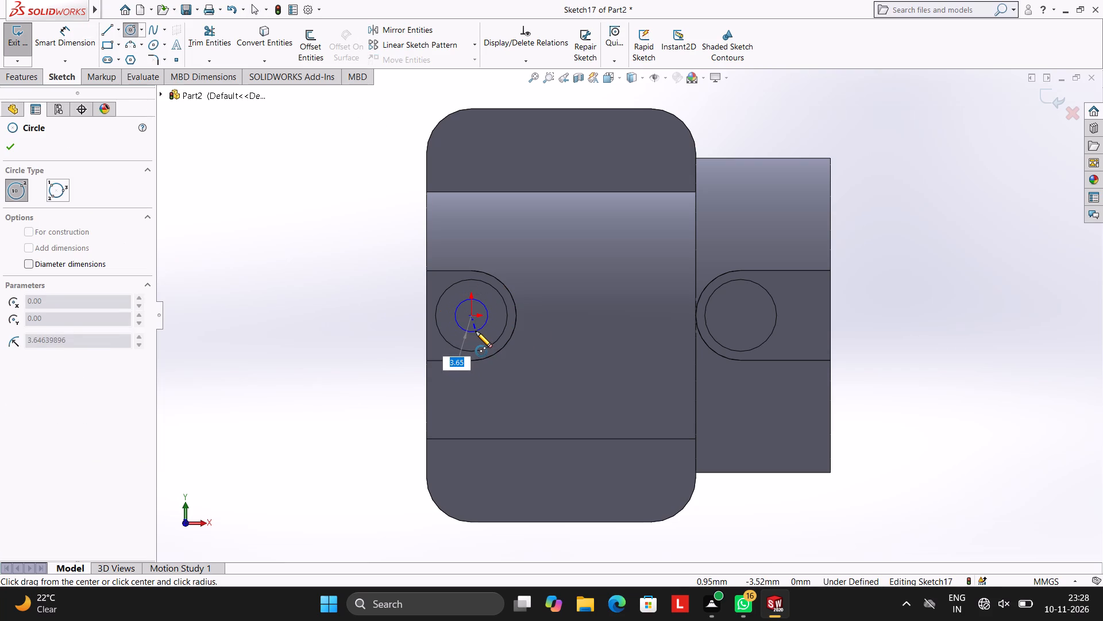
key(3)
key(Return)
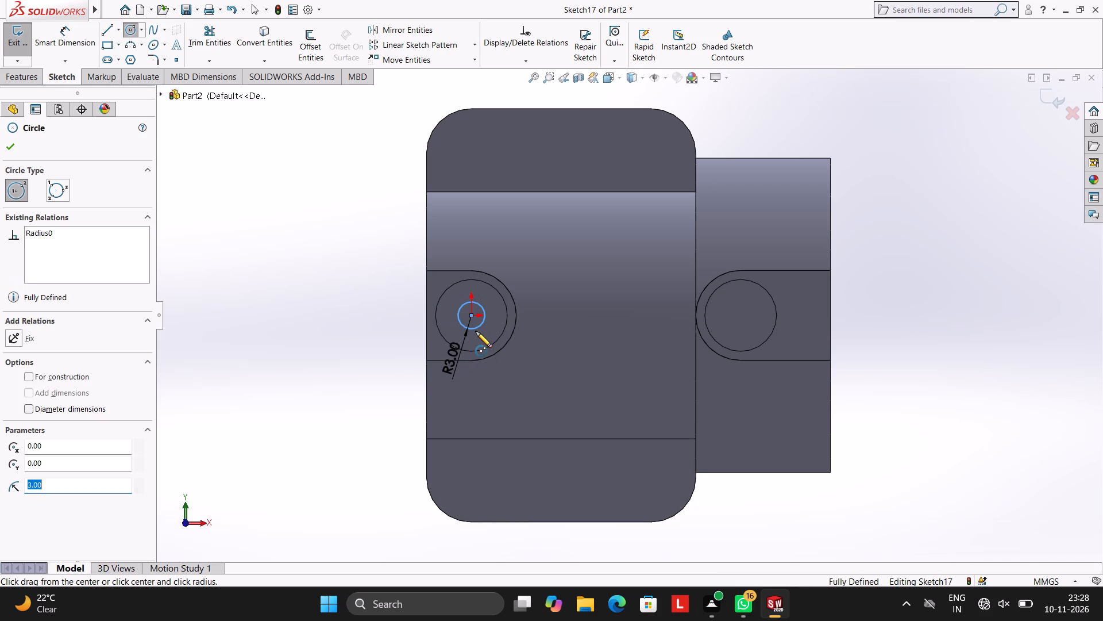
key(Escape)
key(Escape)
key(Escape)
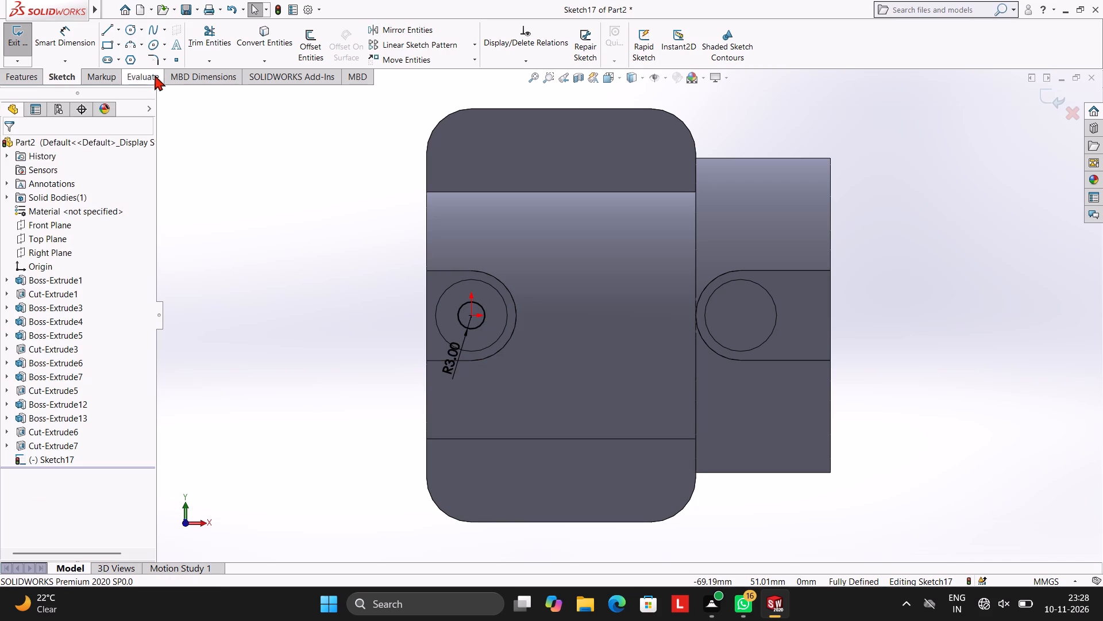
Add a 3 mm radius circle concentric with the collar-side pad's recess to the same sketch.
click(132, 32)
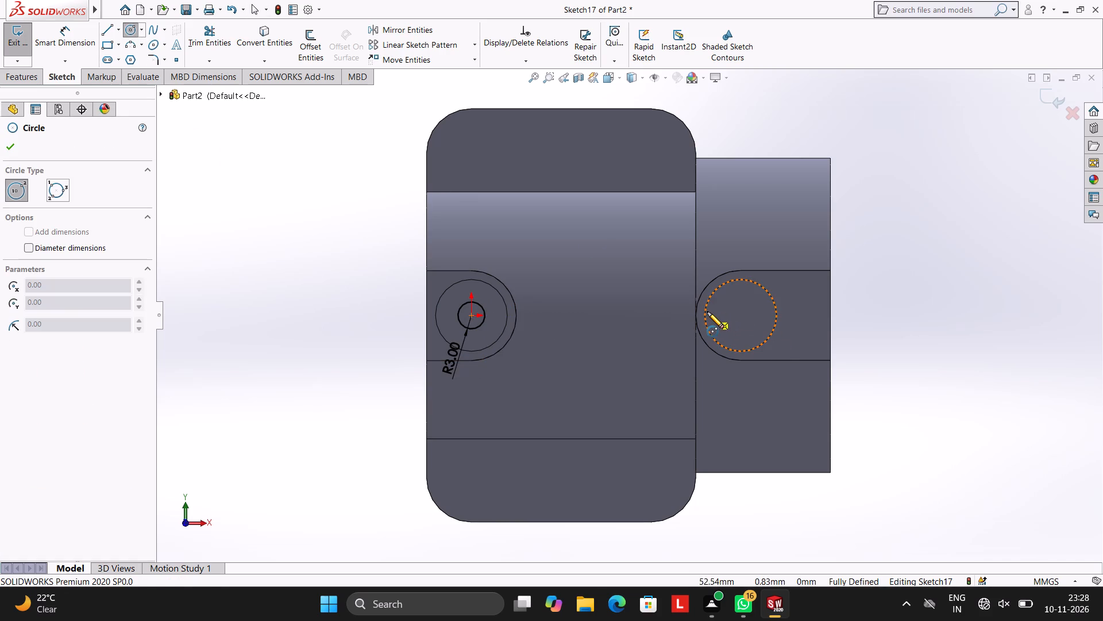
click(741, 313)
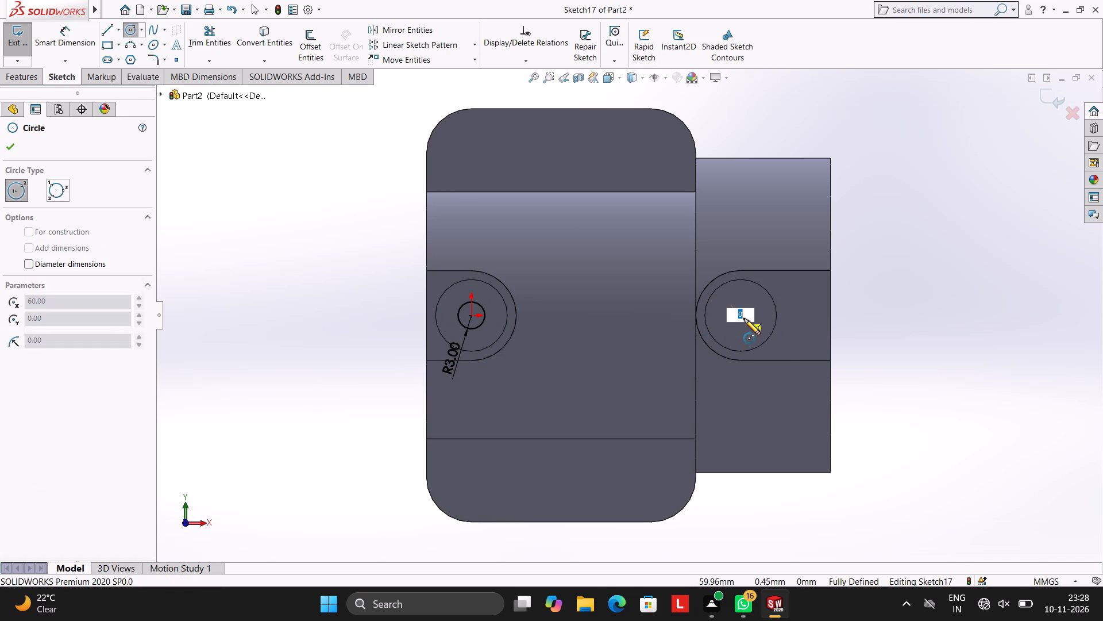
key(3)
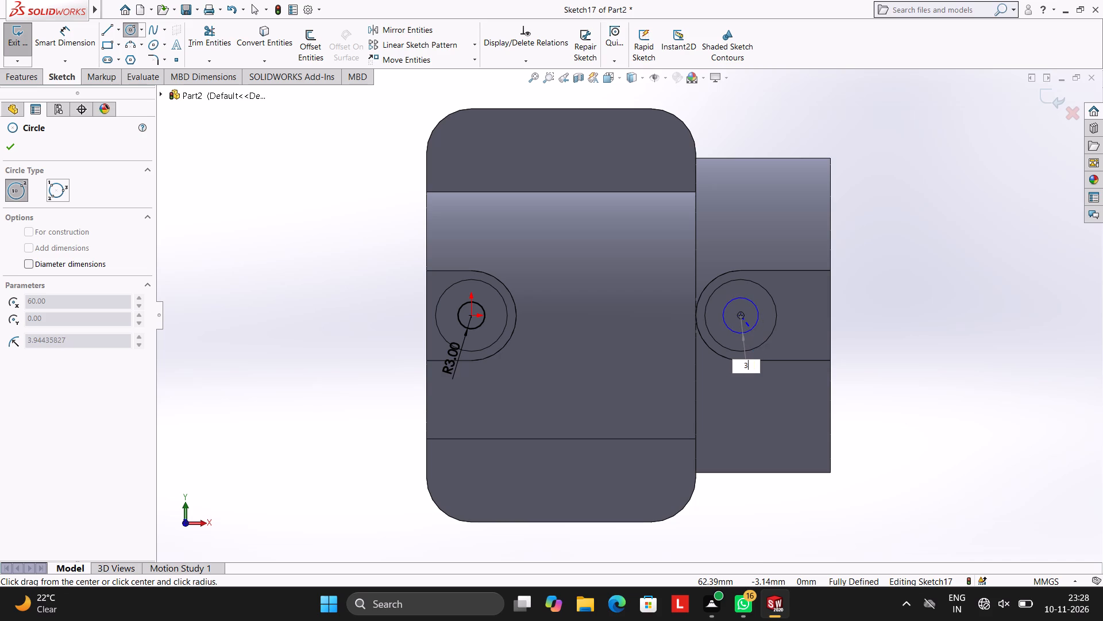
key(Return)
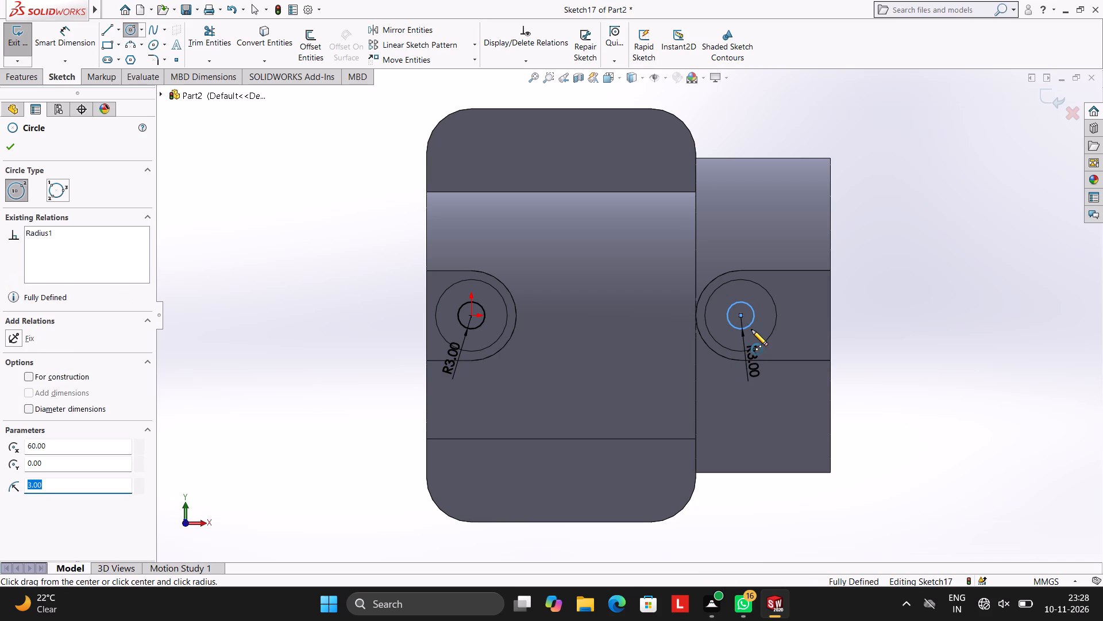
key(Escape)
key(Escape)
key(Escape)
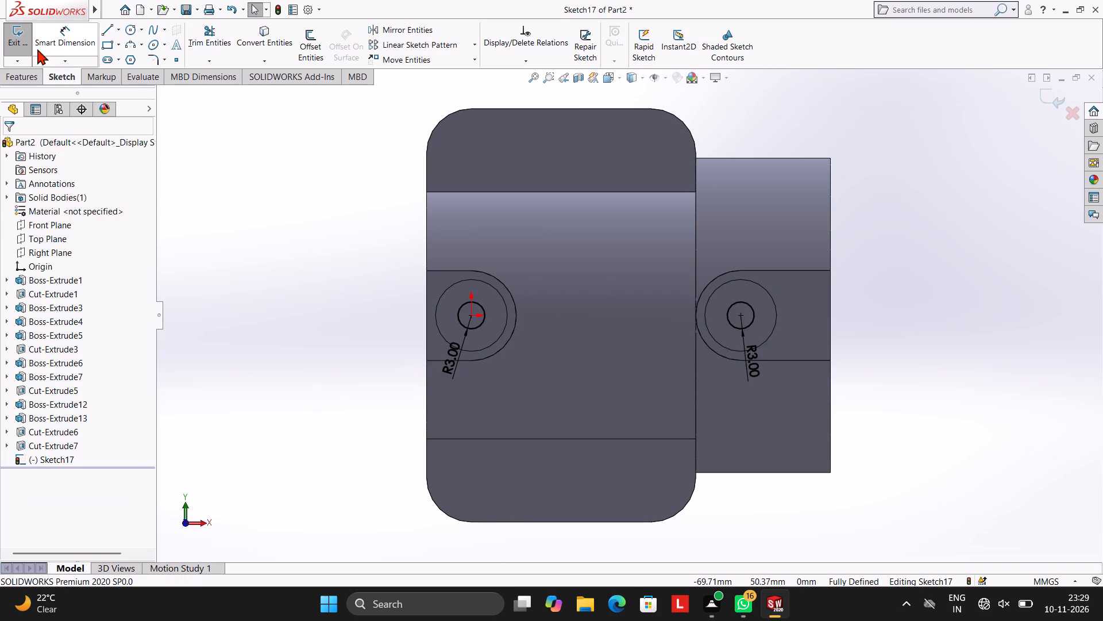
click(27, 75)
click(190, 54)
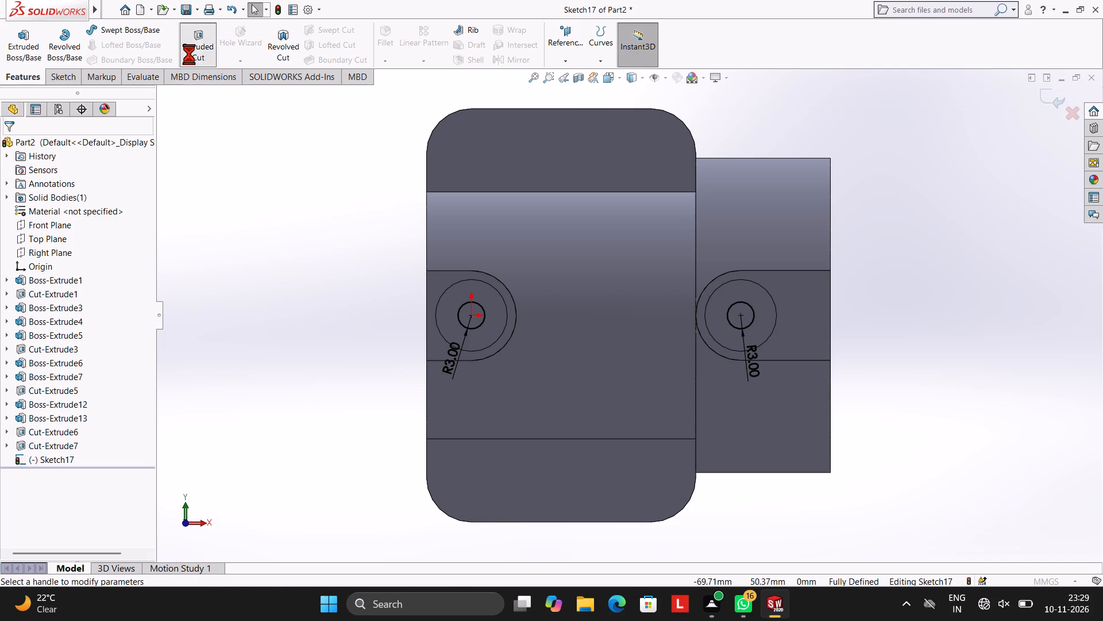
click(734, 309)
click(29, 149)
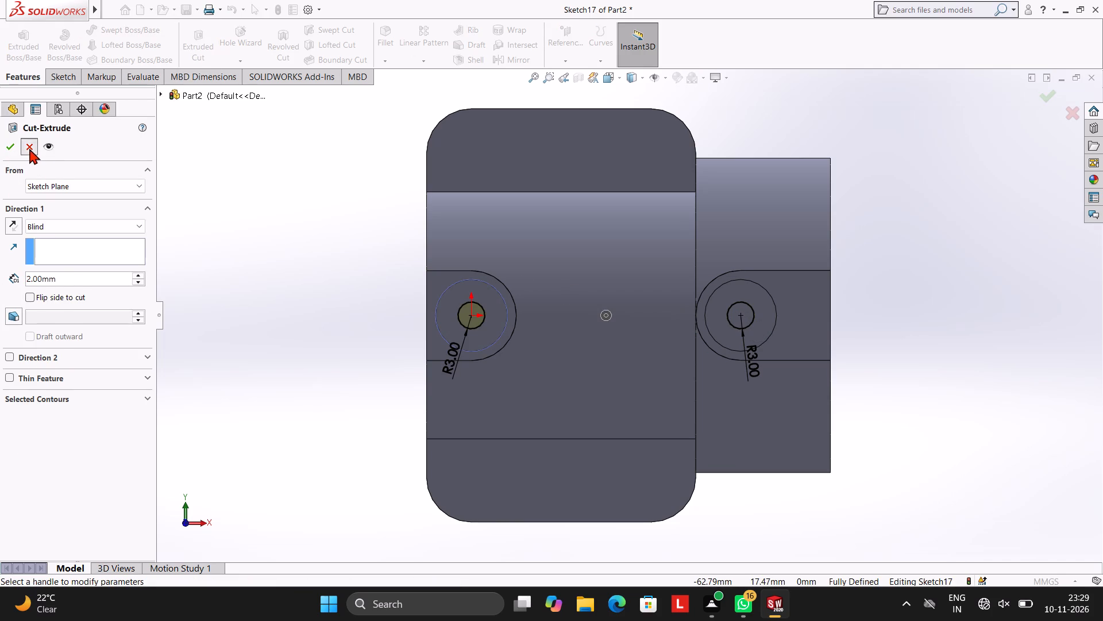
Extrude-cut the pad-hole sketch with its 3 mm radius circles to a blind depth of 10 mm.
click(197, 47)
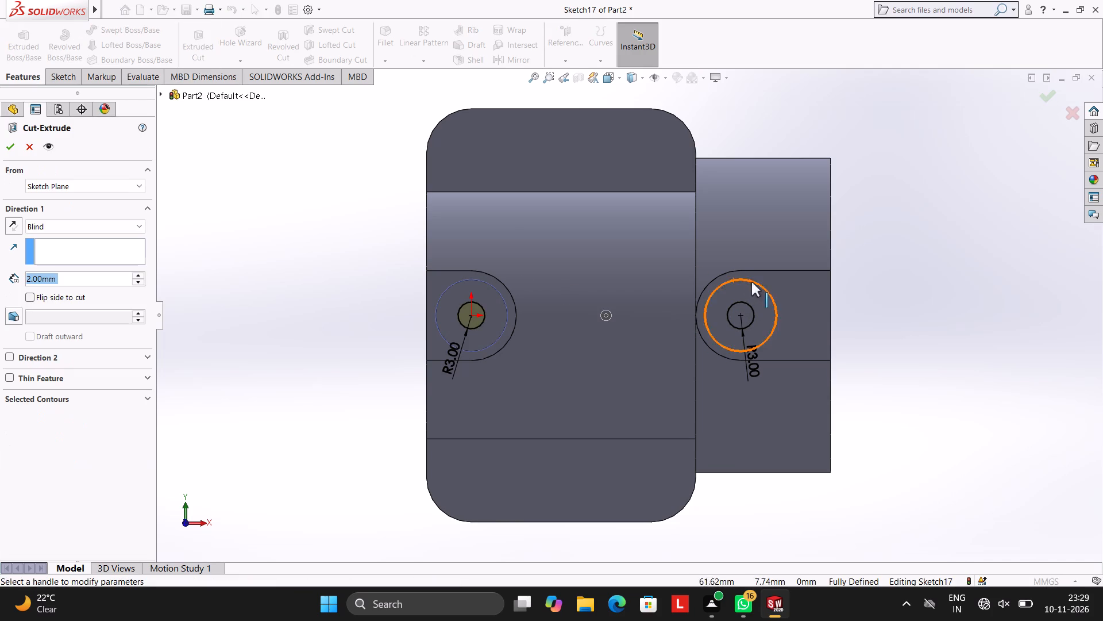
click(738, 312)
click(731, 309)
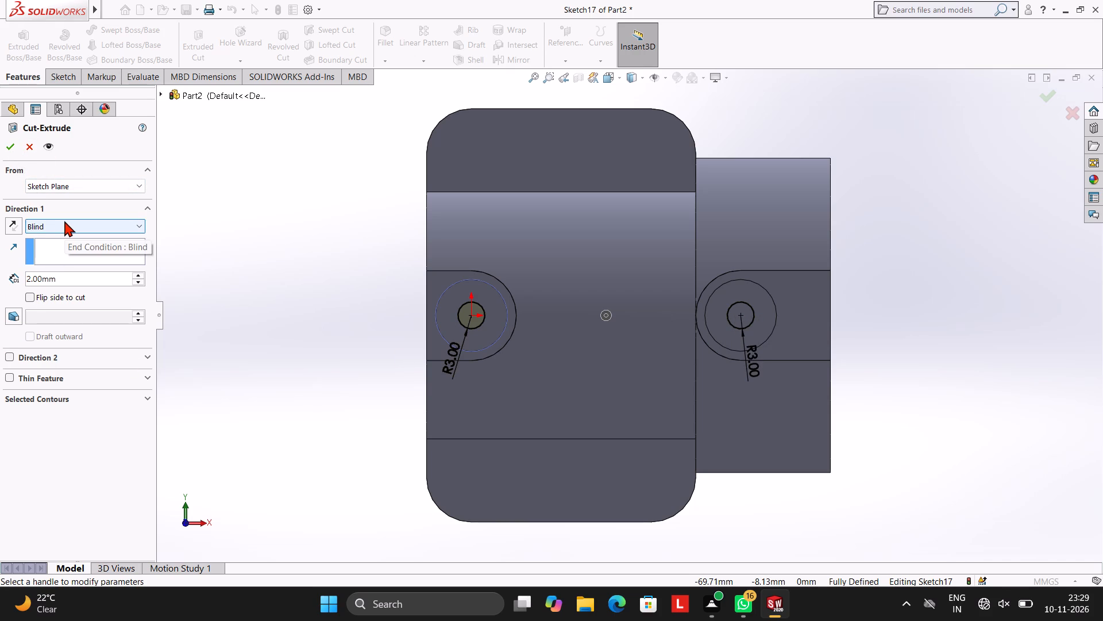
click(64, 279)
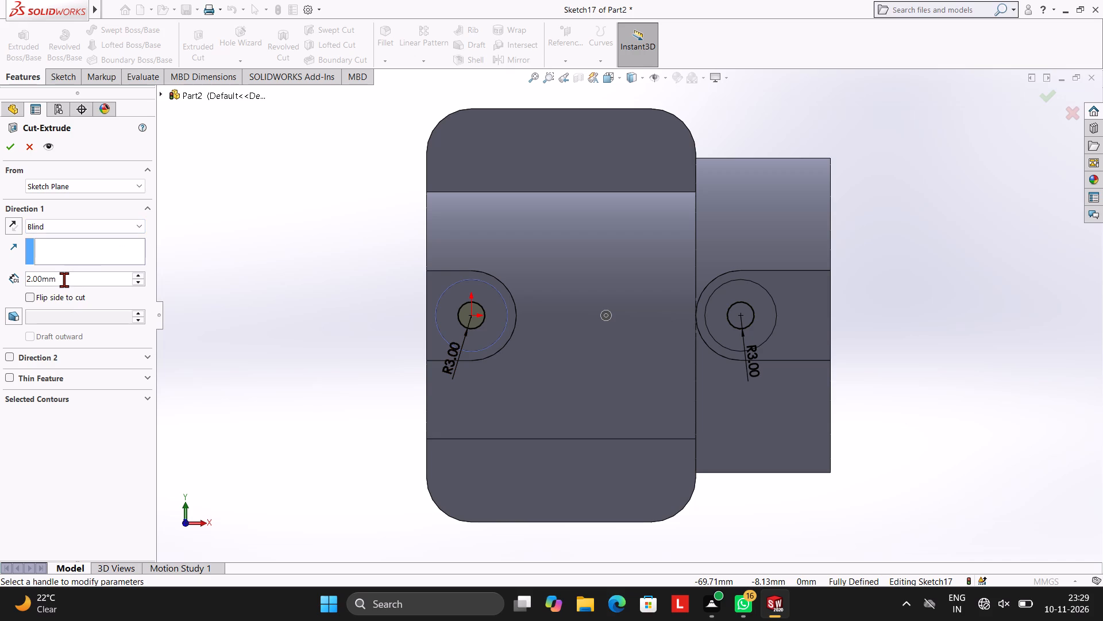
key(BackSpace)
key(BackSpace)
key(BackSpace)
key(BackSpace)
key(BackSpace)
key(BackSpace)
key(BackSpace)
key(BackSpace)
key(BackSpace)
key(BackSpace)
key(BackSpace)
key(BackSpace)
key(BackSpace)
key(BackSpace)
key(BackSpace)
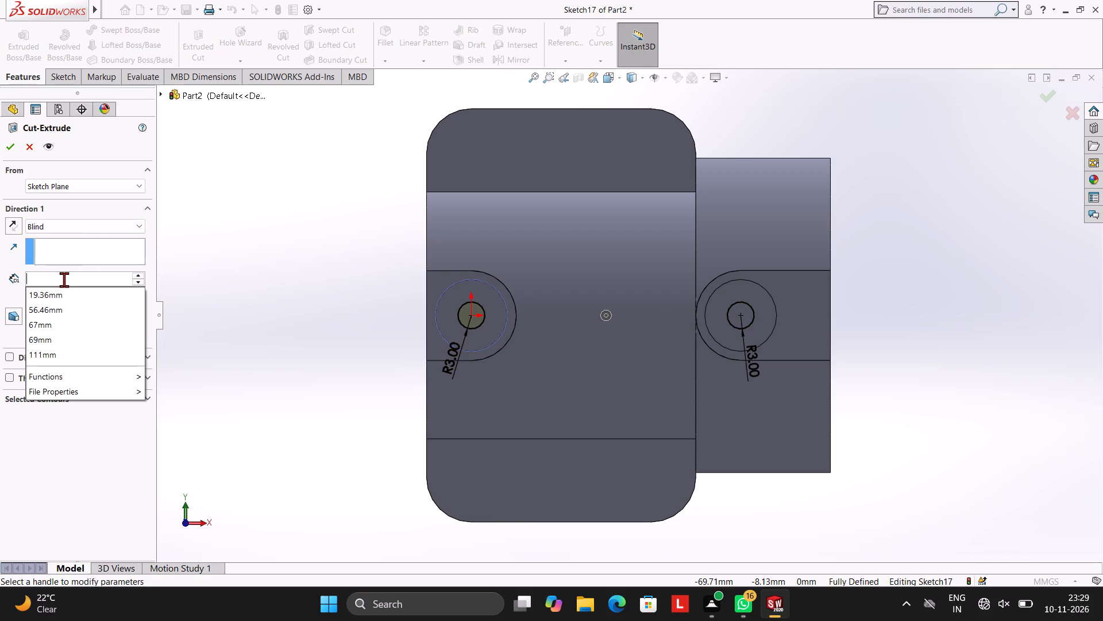
text(10)
key(Return)
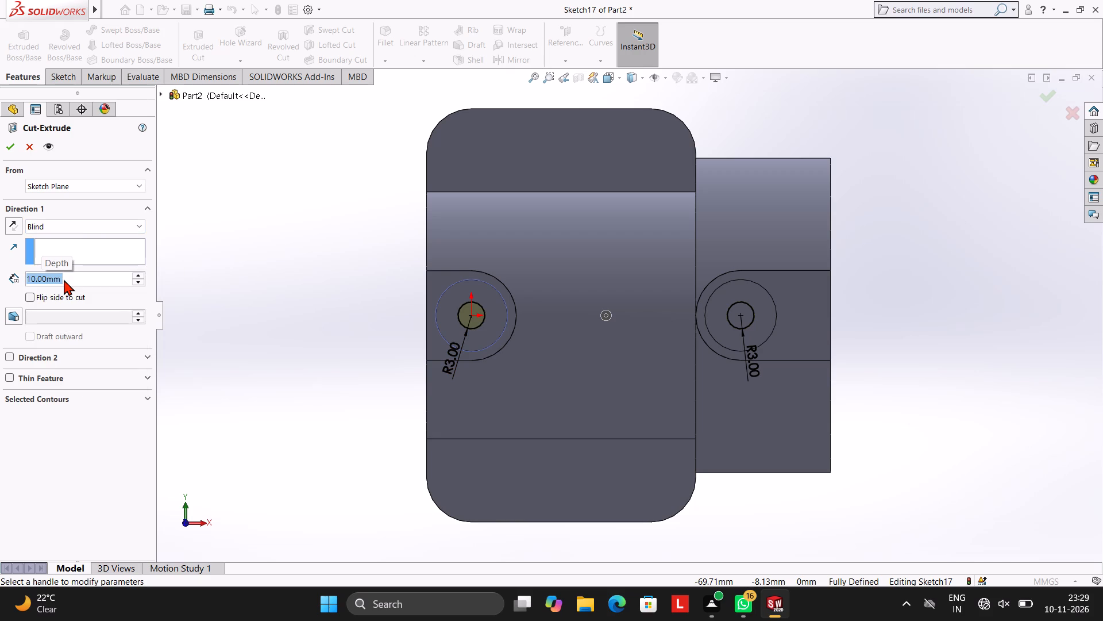
click(8, 141)
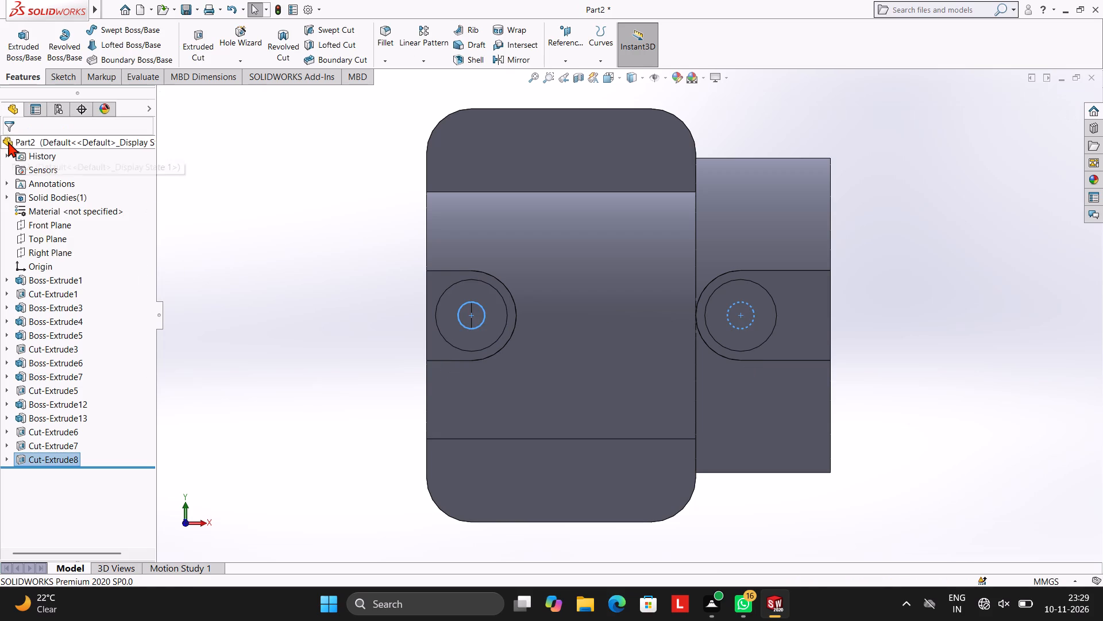
click(292, 232)
On the floor of the collar-side pad's recess, sketch a 3 mm radius circle concentric with the recess.
middle_drag(318, 241, 396, 264)
middle_drag(562, 300, 511, 281)
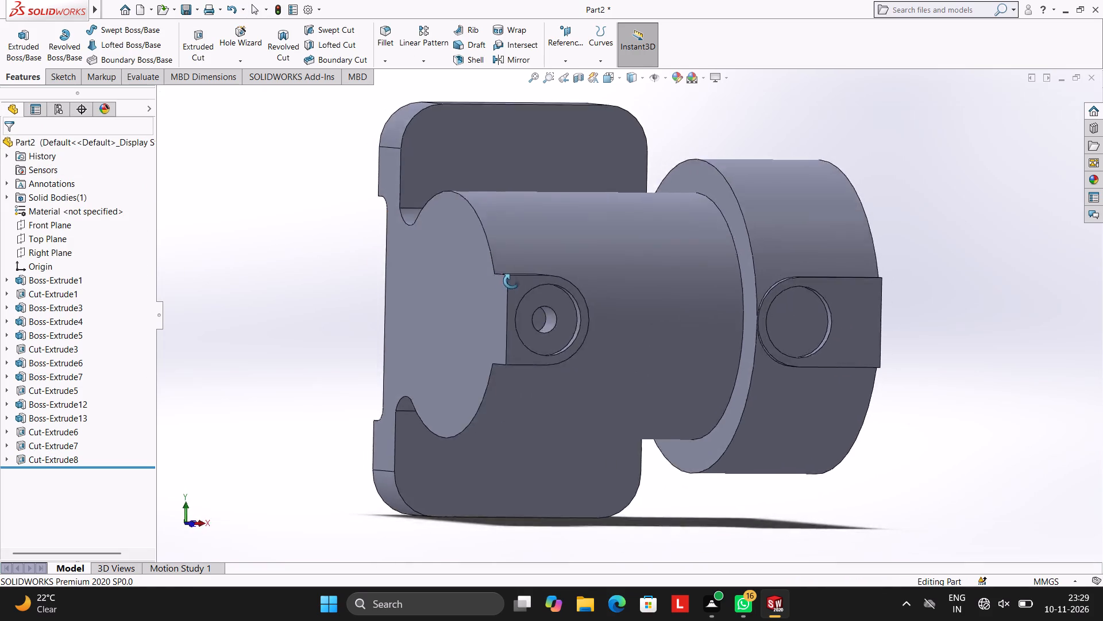
middle_drag(511, 281, 451, 241)
middle_drag(616, 274, 624, 270)
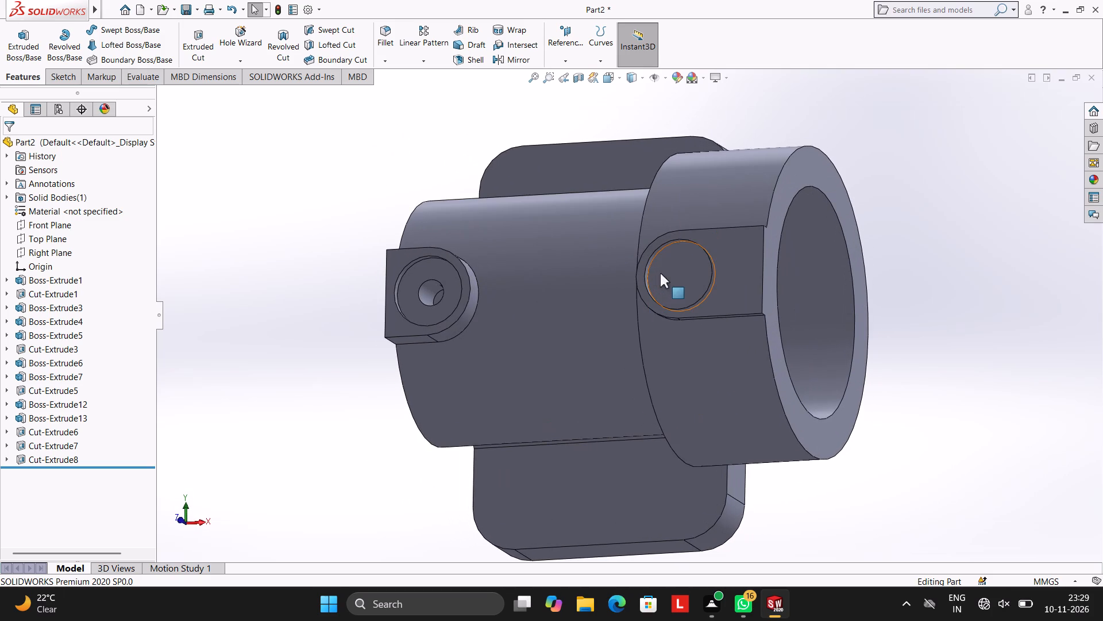
click(663, 275)
click(712, 242)
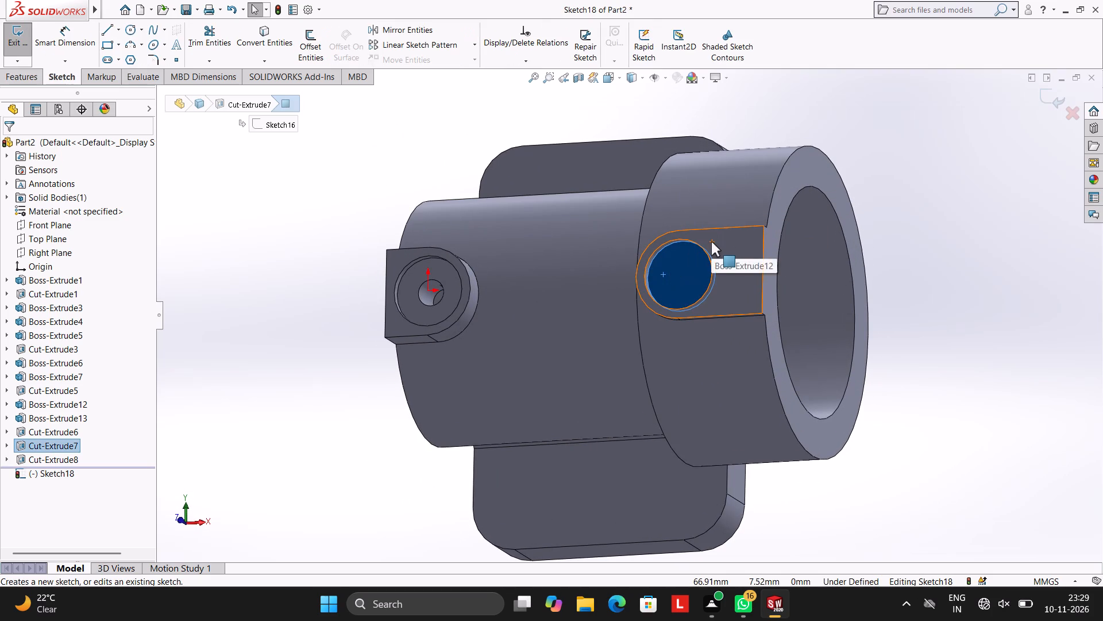
key(ctrl+8)
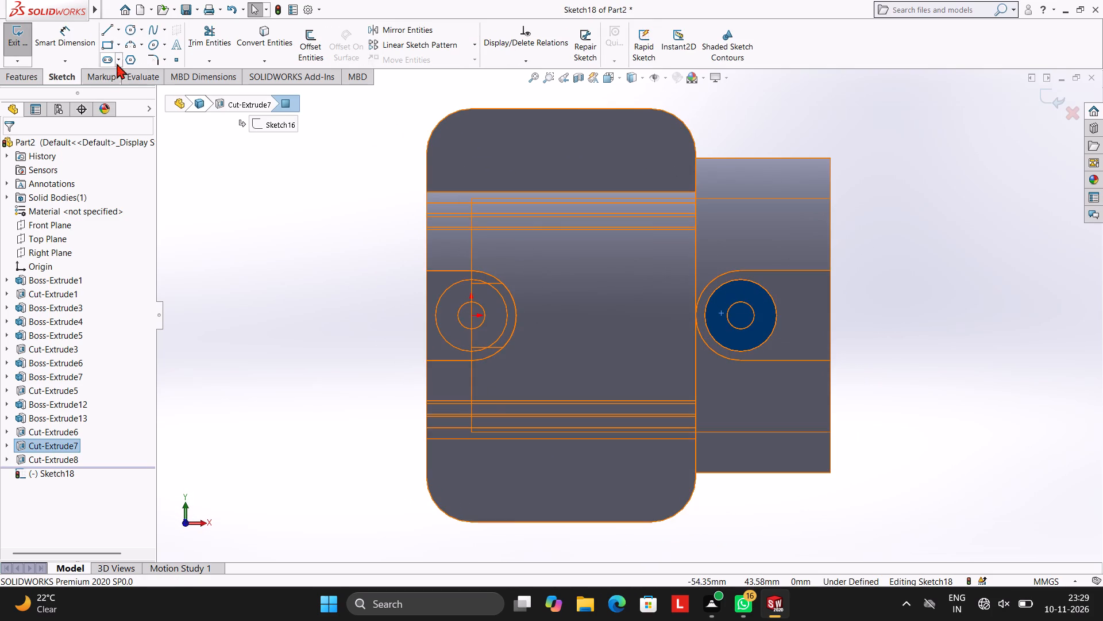
click(132, 29)
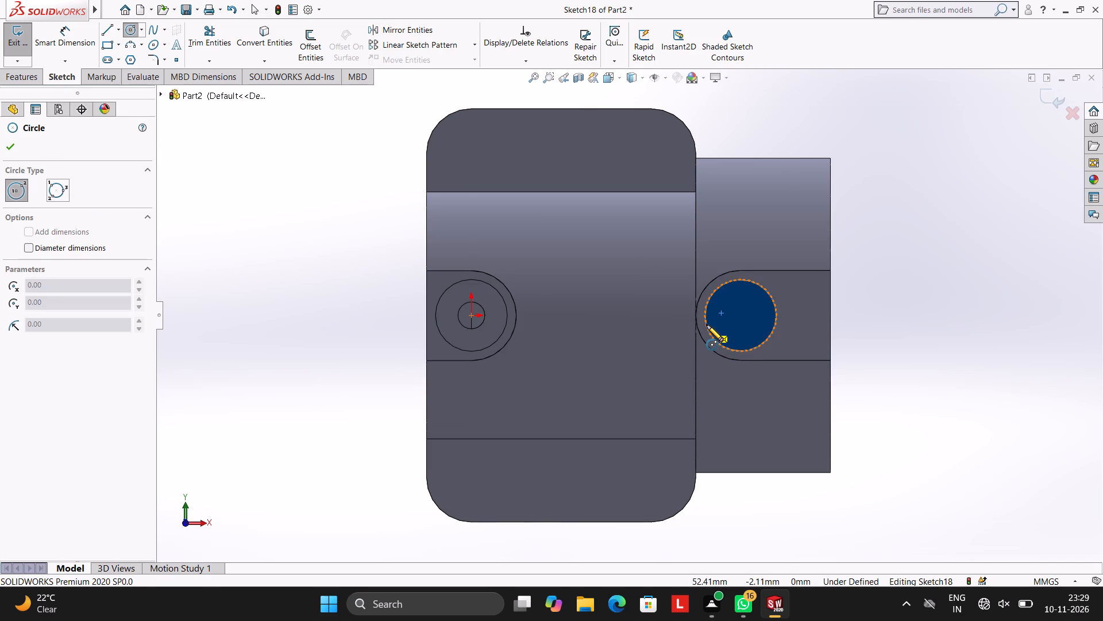
click(742, 316)
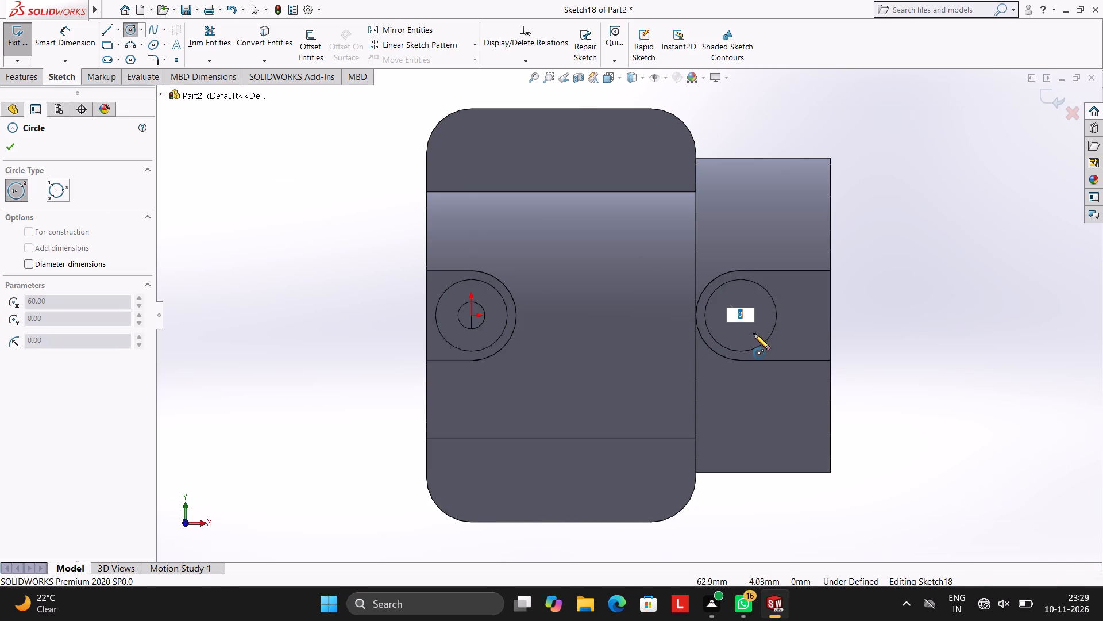
key(Escape)
click(134, 28)
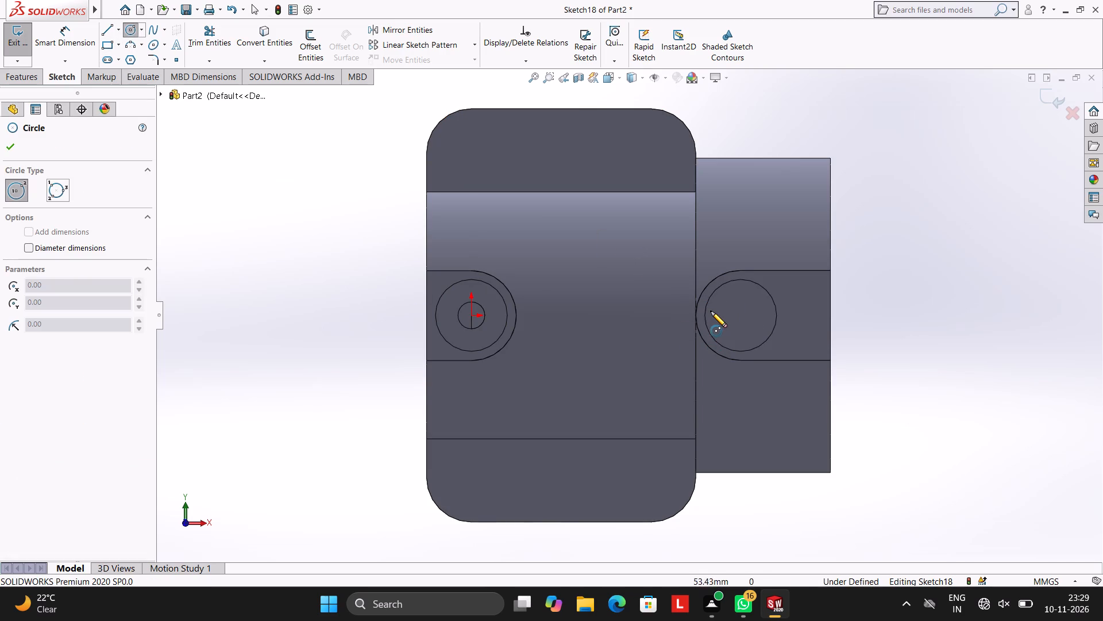
click(741, 315)
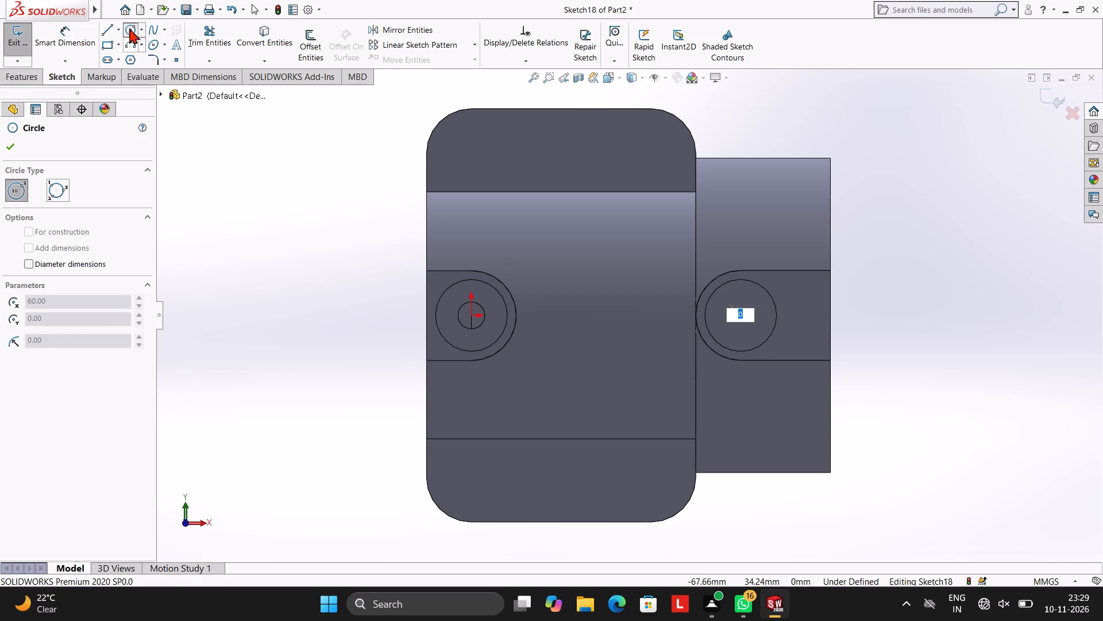
click(130, 27)
click(128, 29)
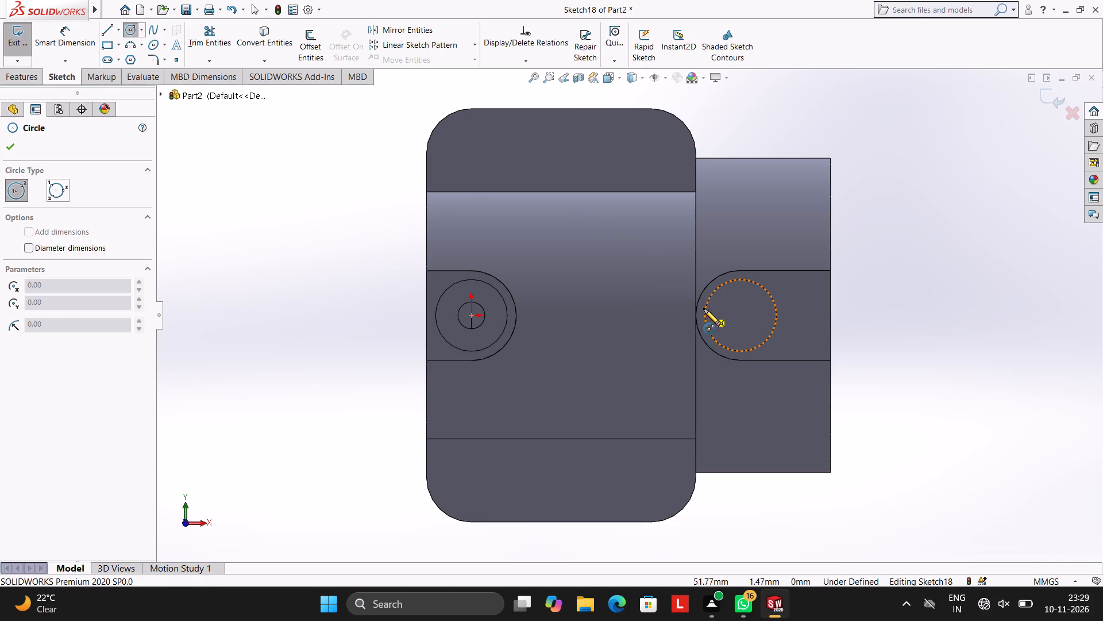
click(741, 316)
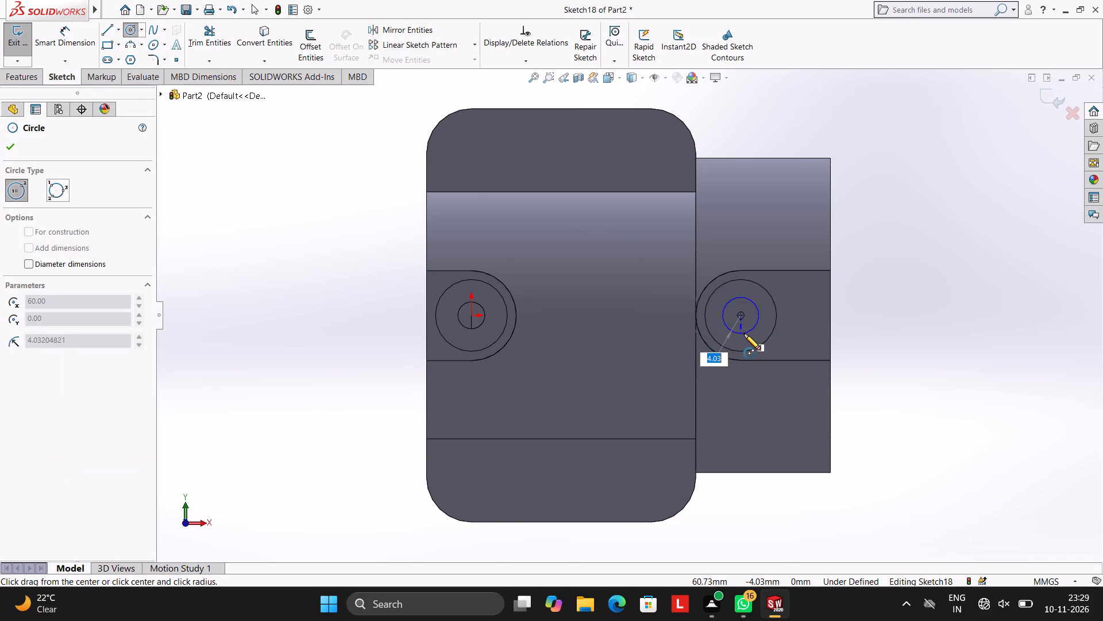
key(3)
key(Return)
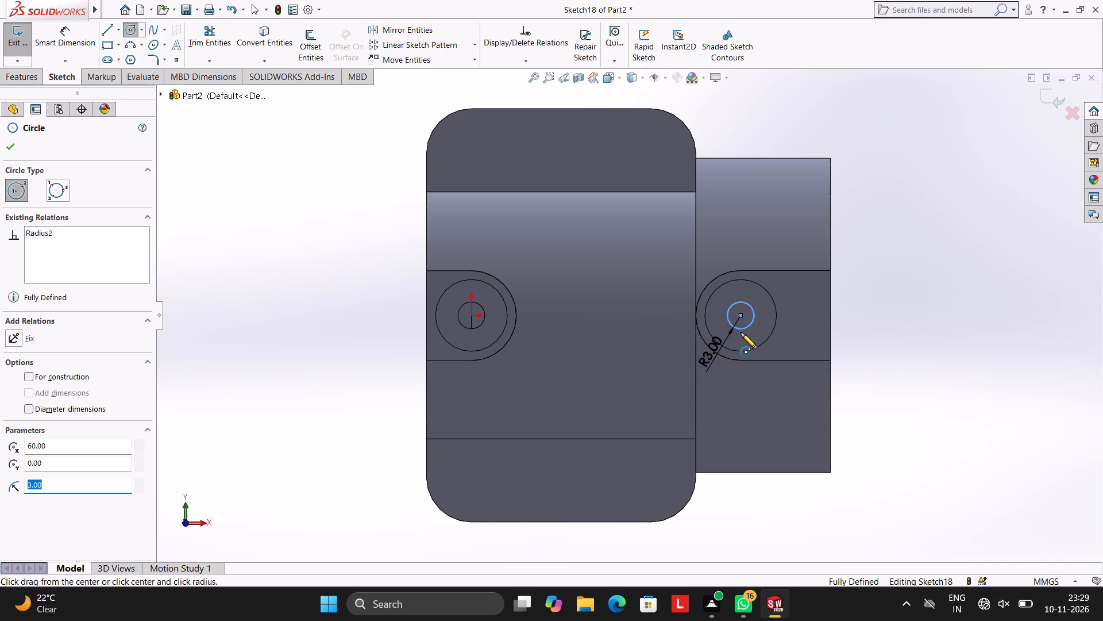
key(Escape)
key(Escape)
key(Escape)
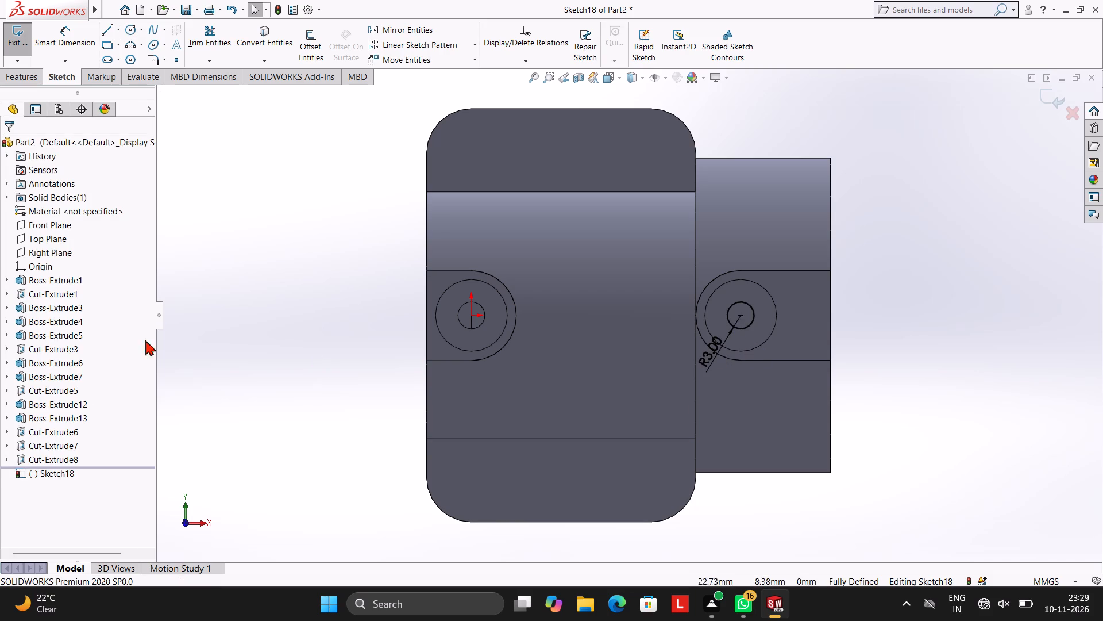
Extrude-cut the collar-side circle to a blind depth of 10 mm.
click(28, 80)
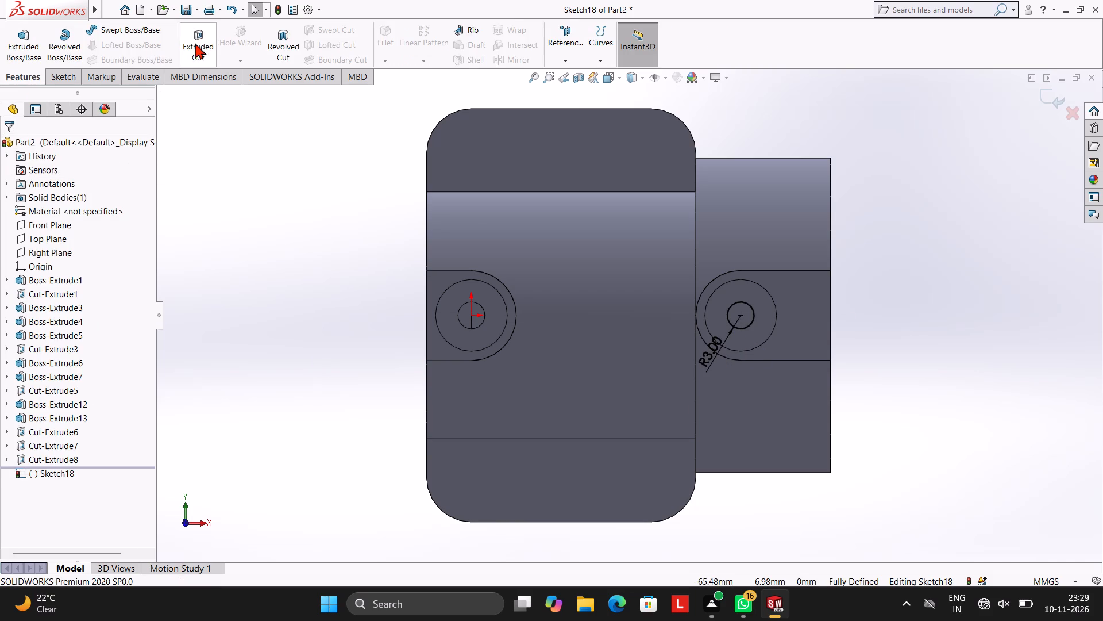
click(195, 43)
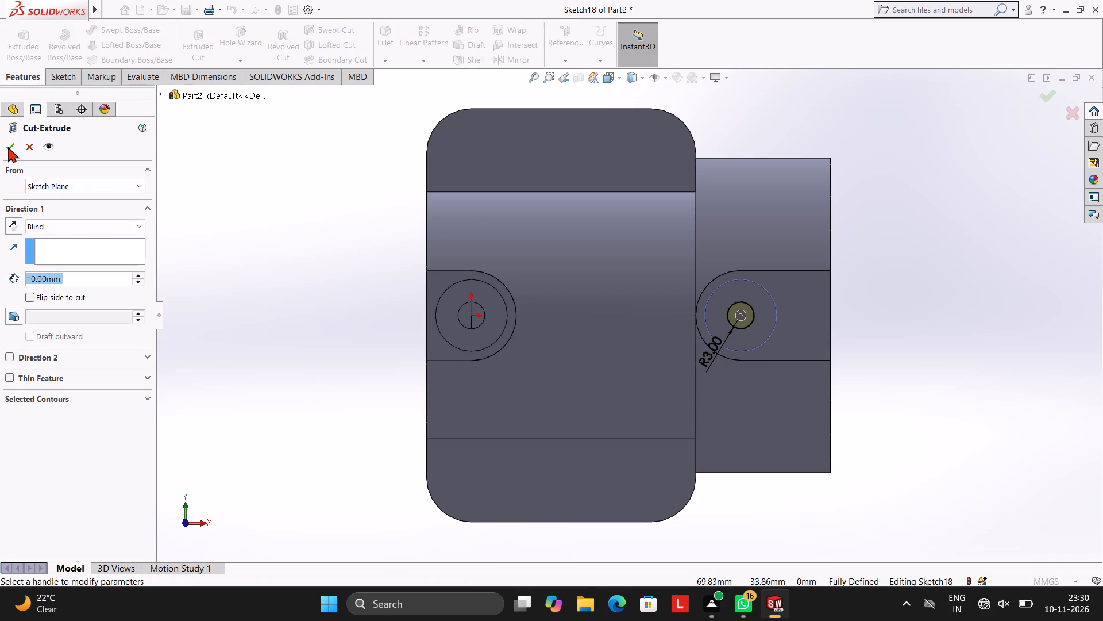
click(8, 147)
click(243, 173)
Examine the holes and recesses in both pads and the overall part from several angles.
scroll(350, 222, up, 3)
middle_drag(448, 232, 411, 218)
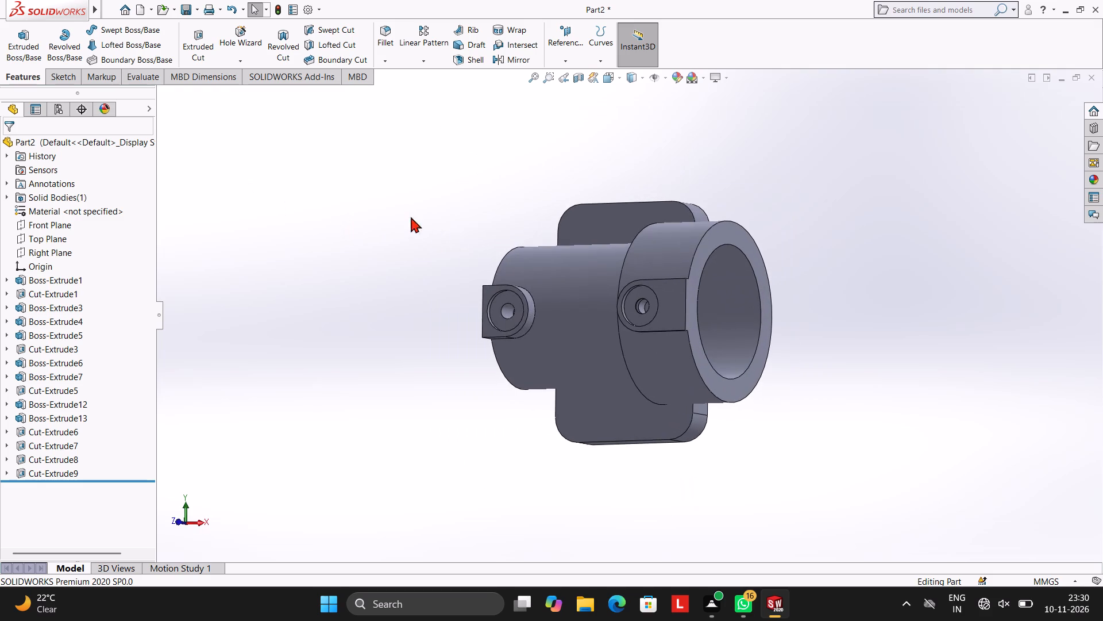
key(Escape)
middle_drag(947, 262, 961, 258)
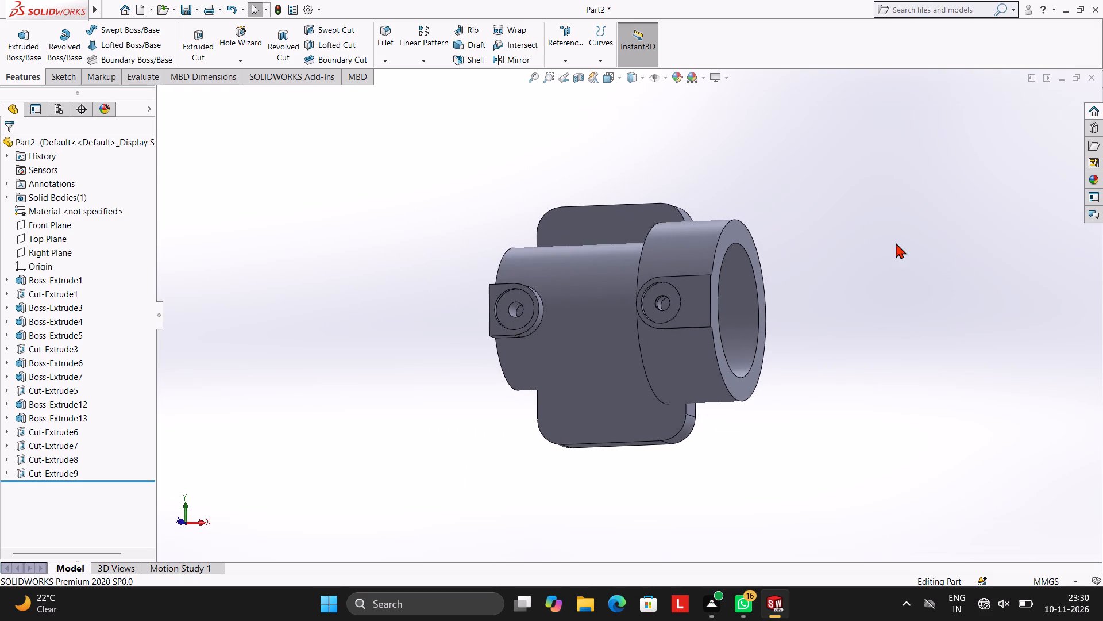
middle_drag(884, 224, 894, 244)
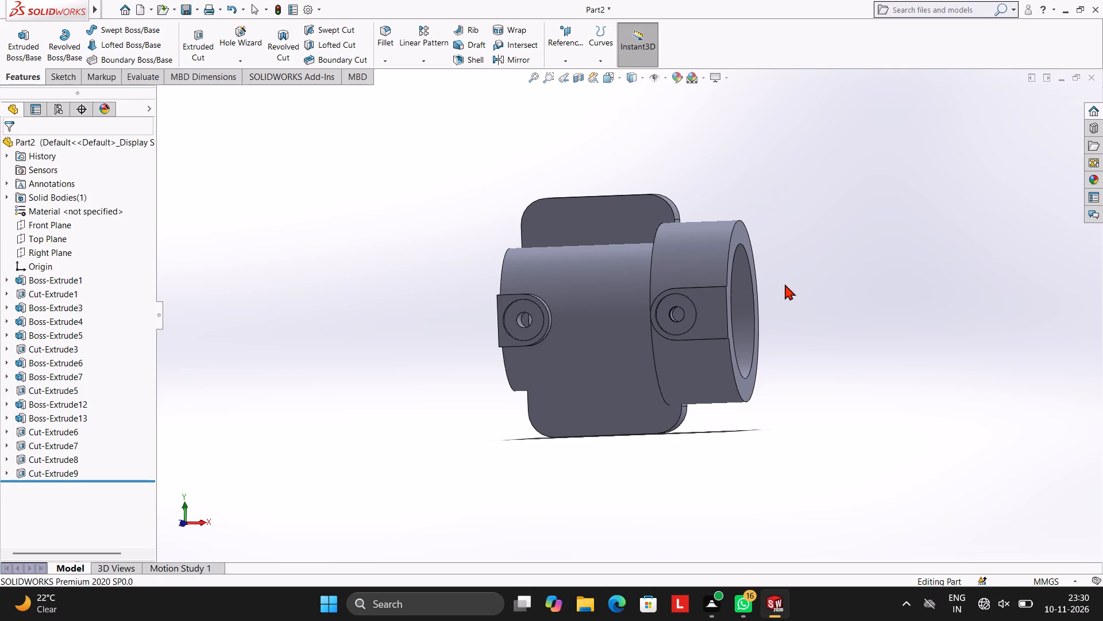
middle_drag(791, 255, 812, 255)
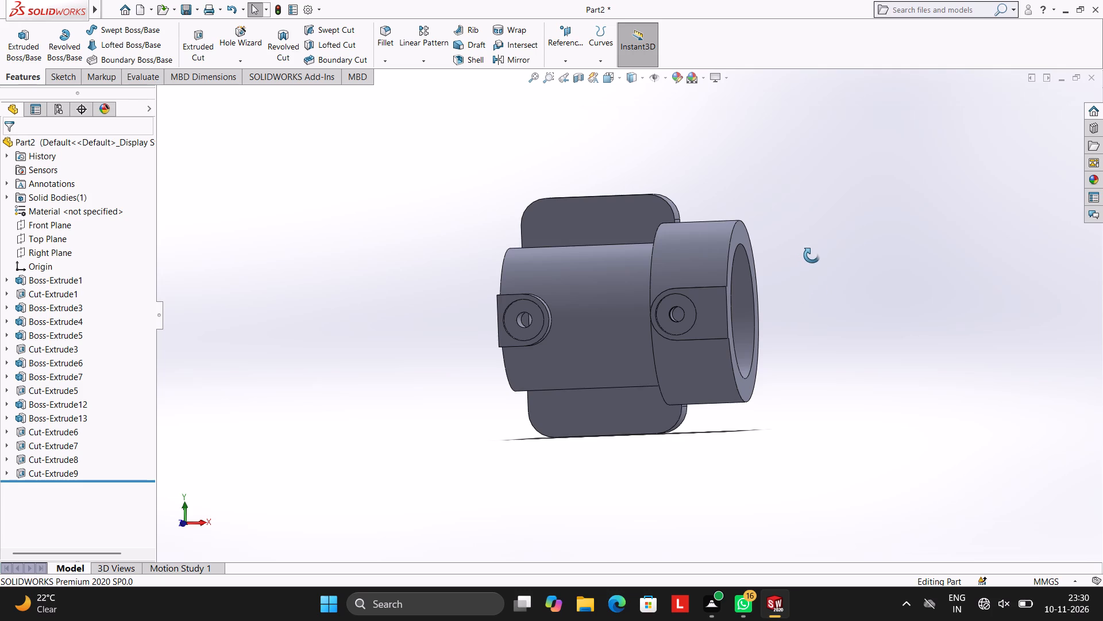
middle_drag(812, 255, 821, 256)
middle_drag(830, 231, 823, 231)
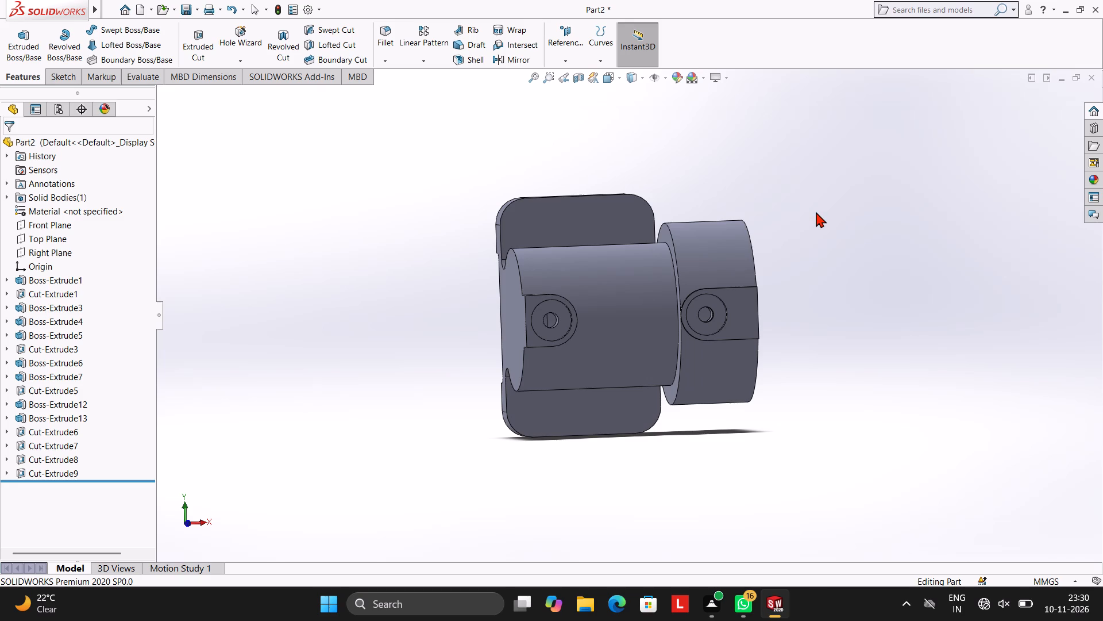
scroll(785, 185, up, 2)
scroll(786, 185, down, 3)
middle_drag(828, 271, 805, 262)
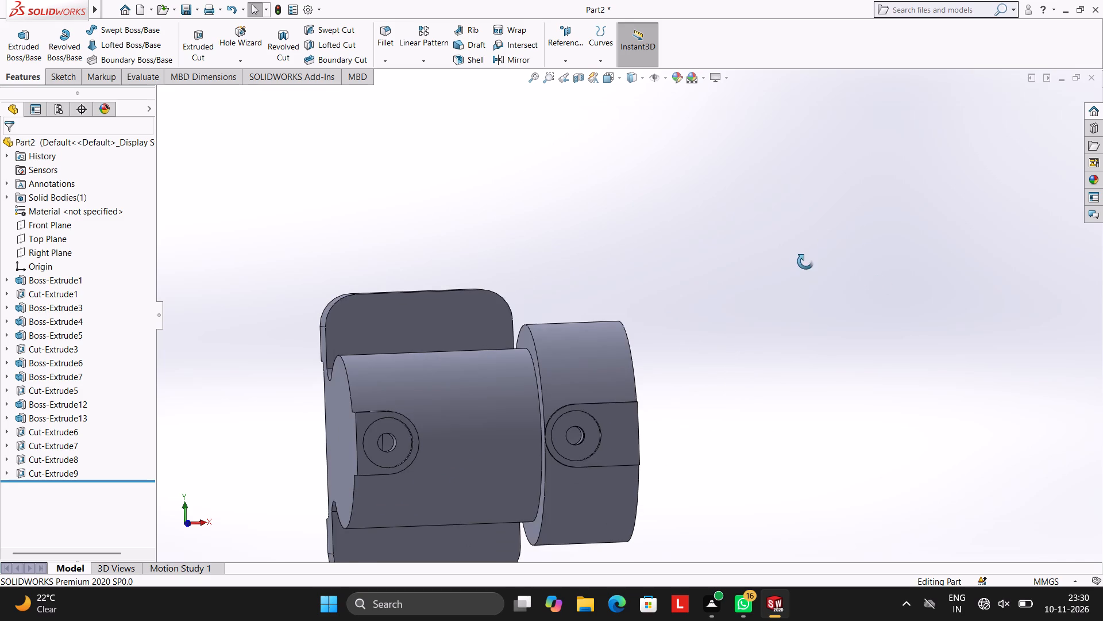
middle_drag(805, 262, 797, 240)
scroll(817, 279, up, 3)
middle_drag(874, 327, 951, 410)
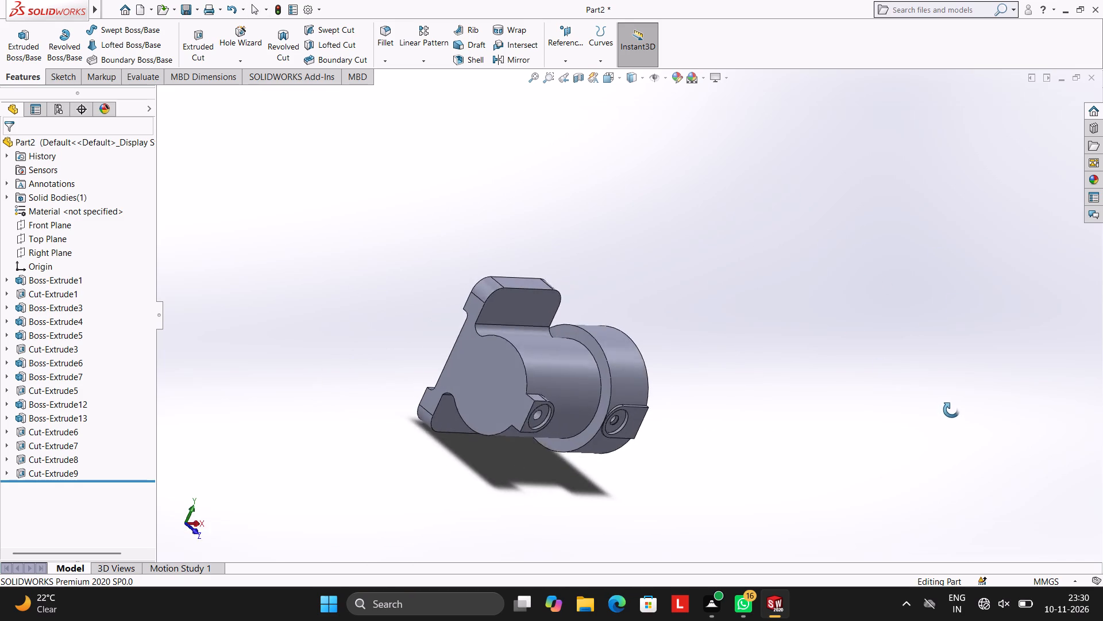
middle_drag(951, 410, 943, 378)
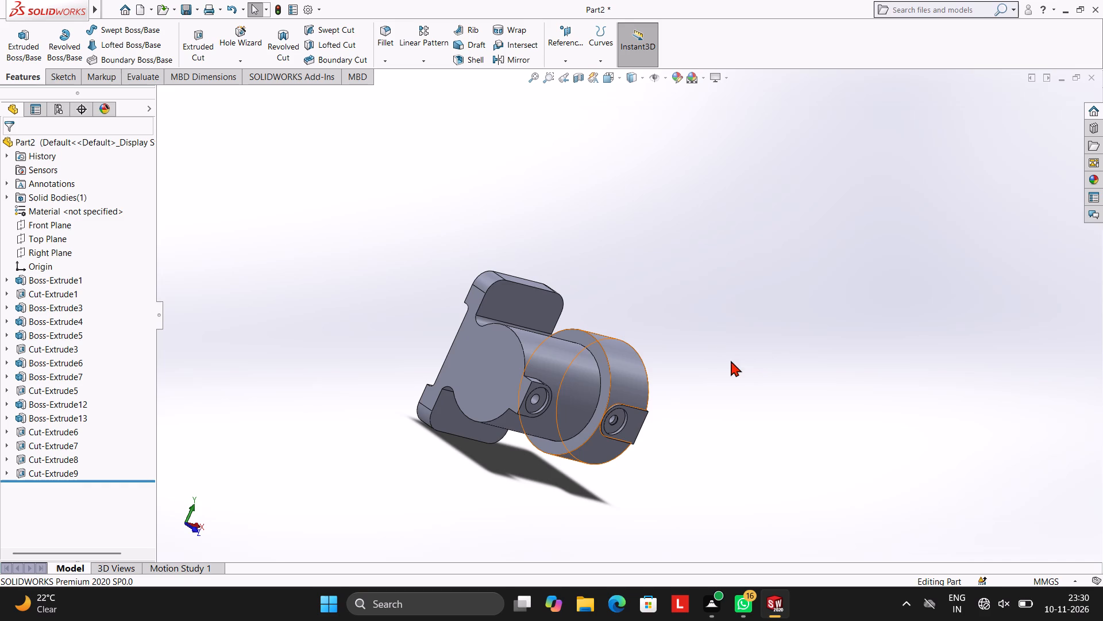
Start a sketch on the plate's flat upper flange face, on the cylinder side, and view it face-on.
click(523, 302)
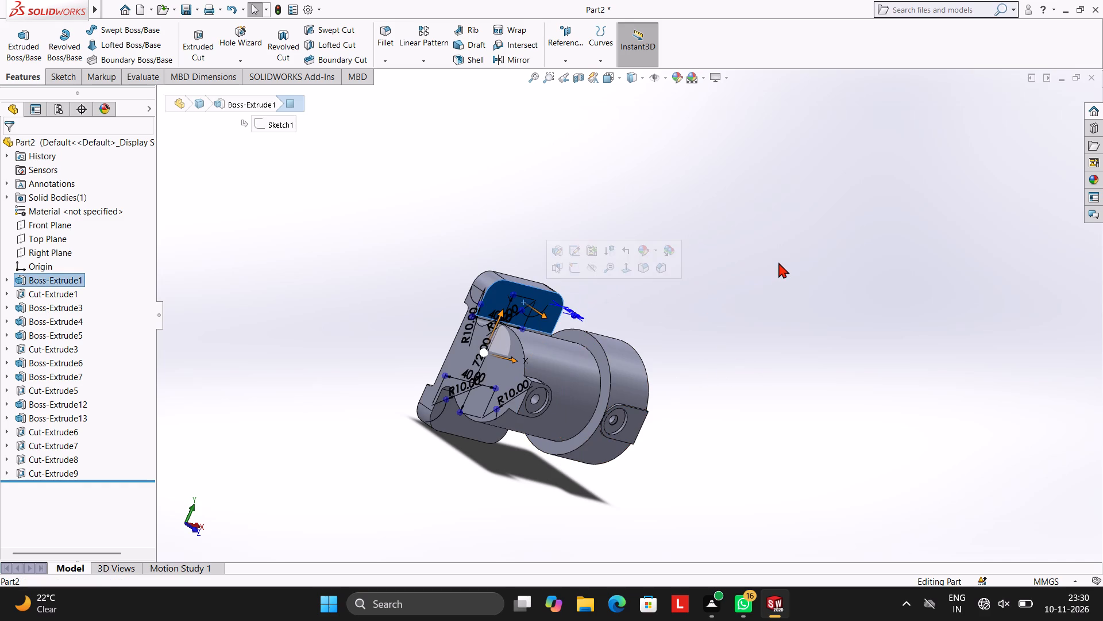
key(Escape)
key(Escape)
click(526, 300)
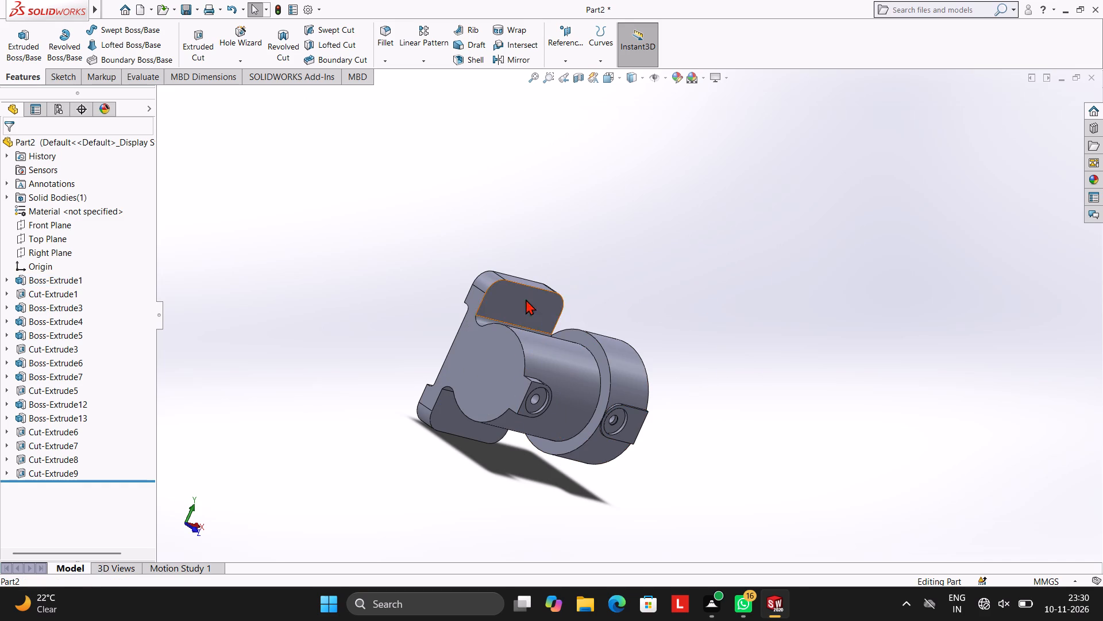
click(580, 267)
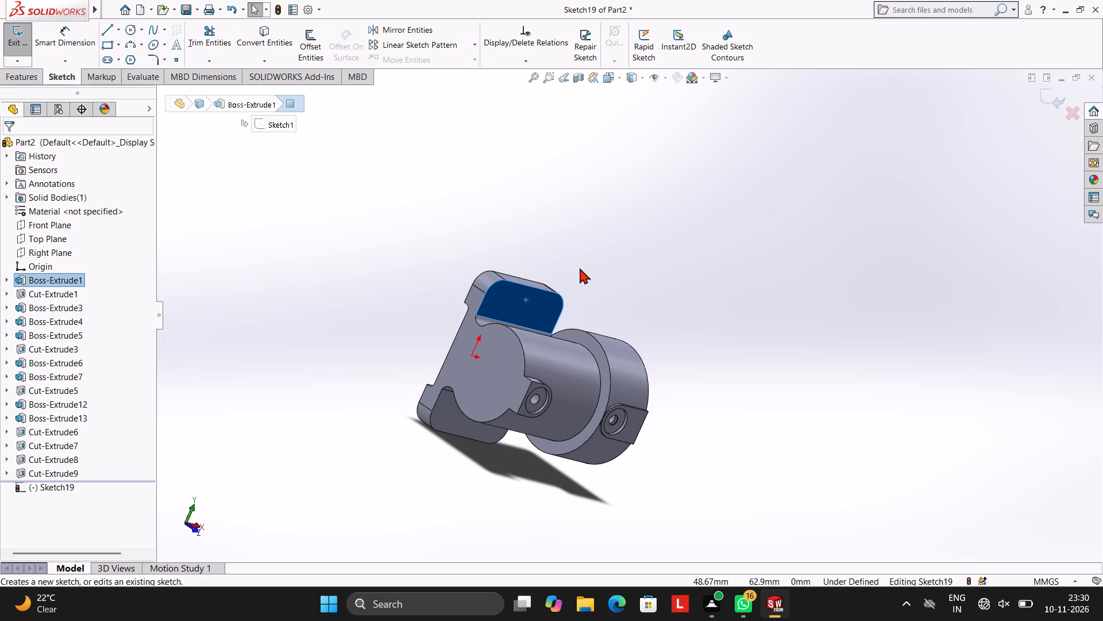
key(ctrl+8)
scroll(668, 170, up, 2)
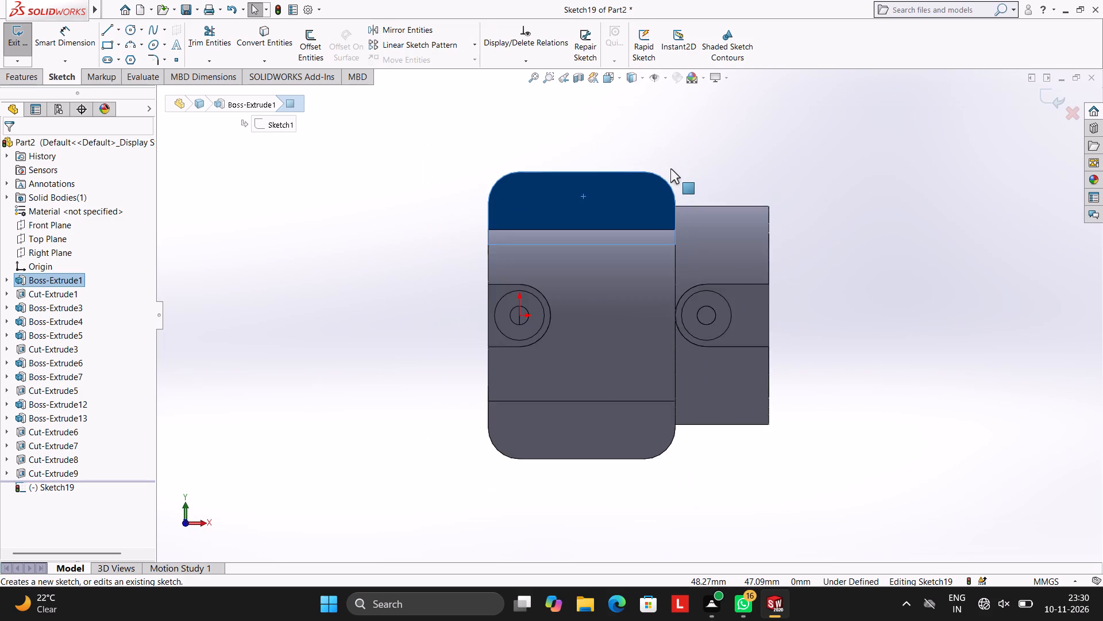
scroll(672, 168, down, 1)
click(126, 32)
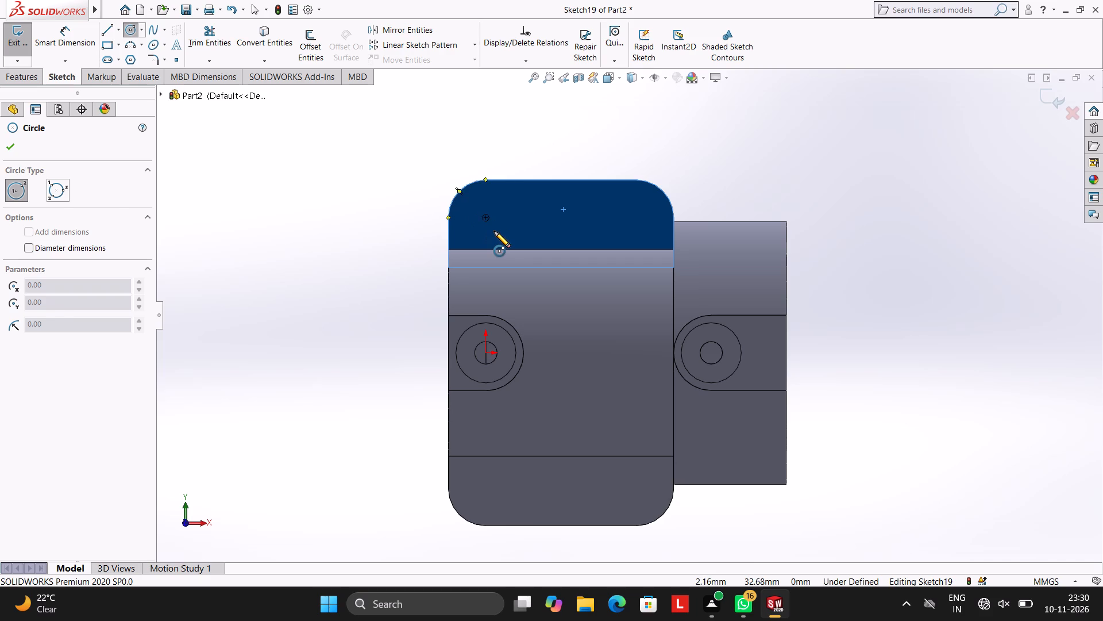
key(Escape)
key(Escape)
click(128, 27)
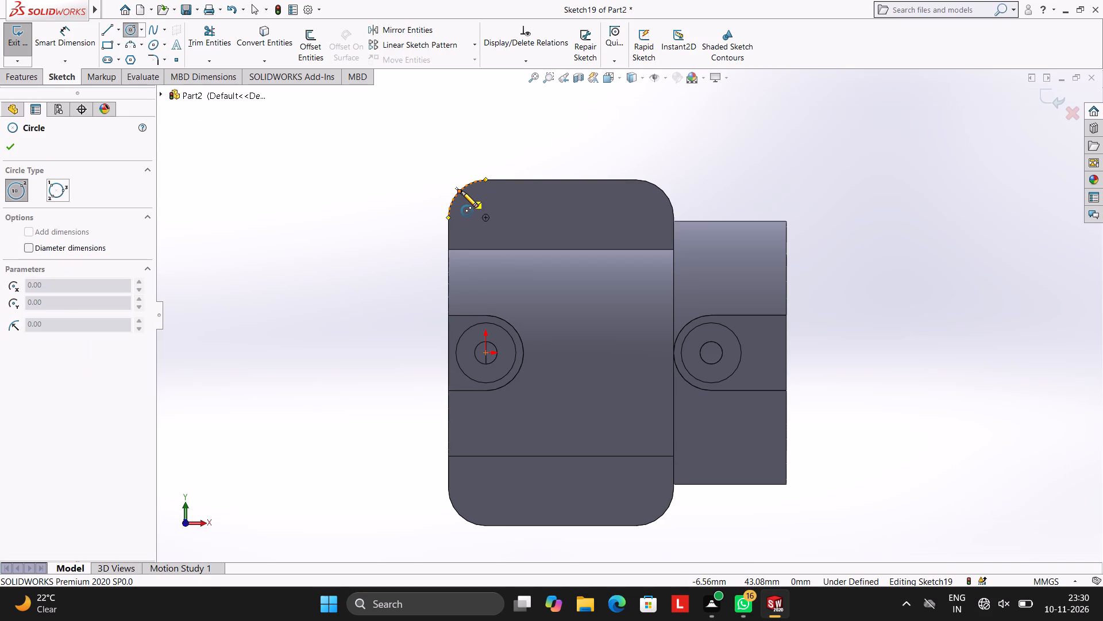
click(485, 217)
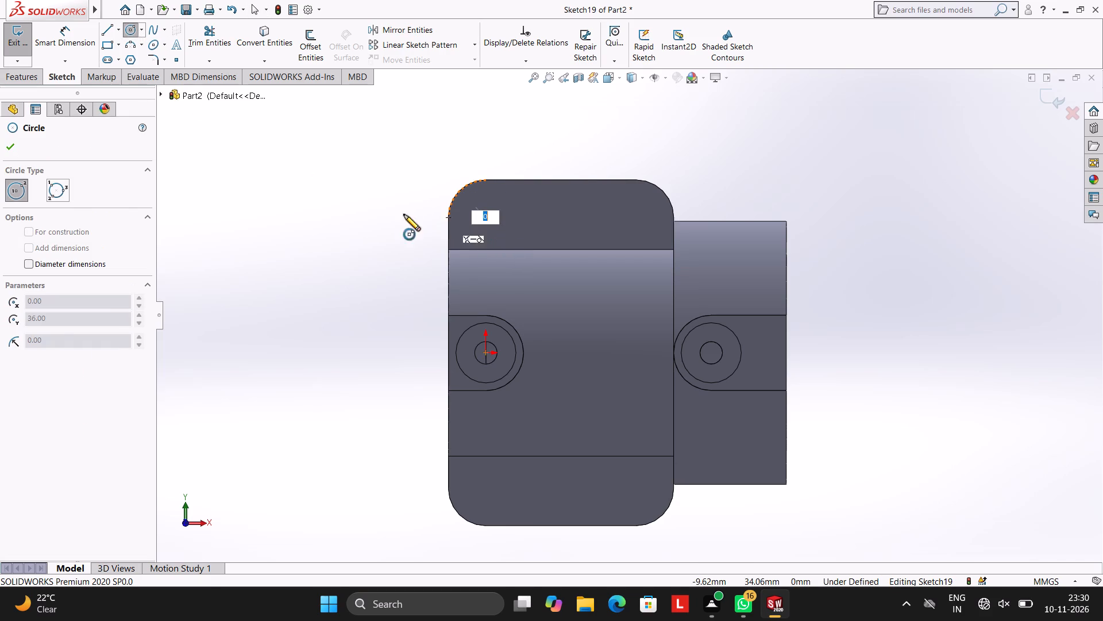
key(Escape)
Sketch a 5 mm radius circle concentric with the upper flange's rounded corner farthest from the collar.
click(129, 30)
scroll(495, 270, down, 3)
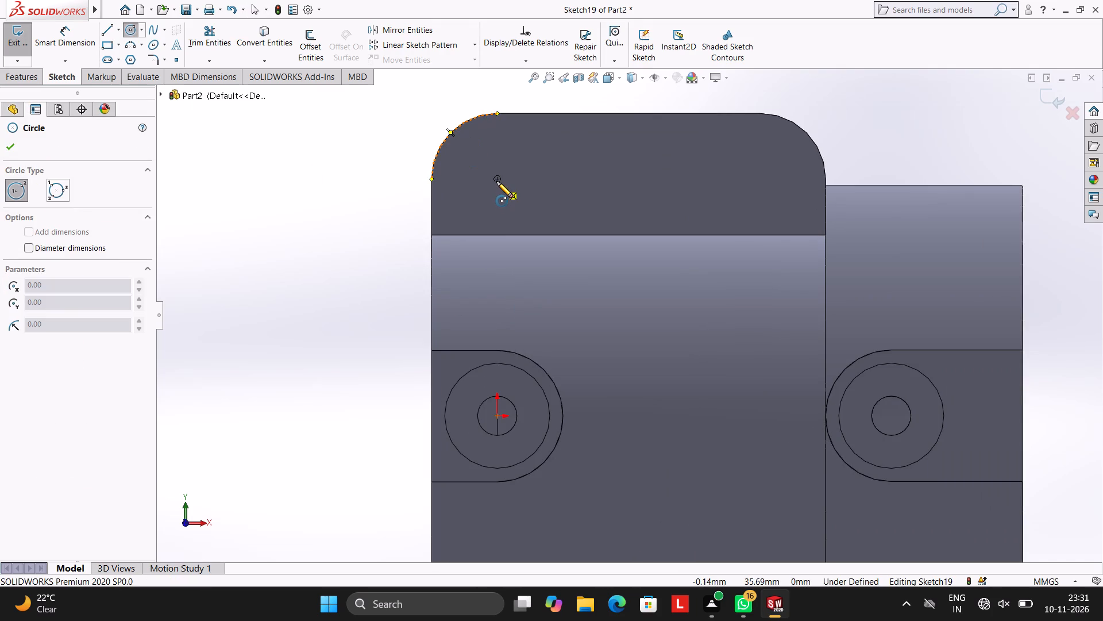
click(497, 179)
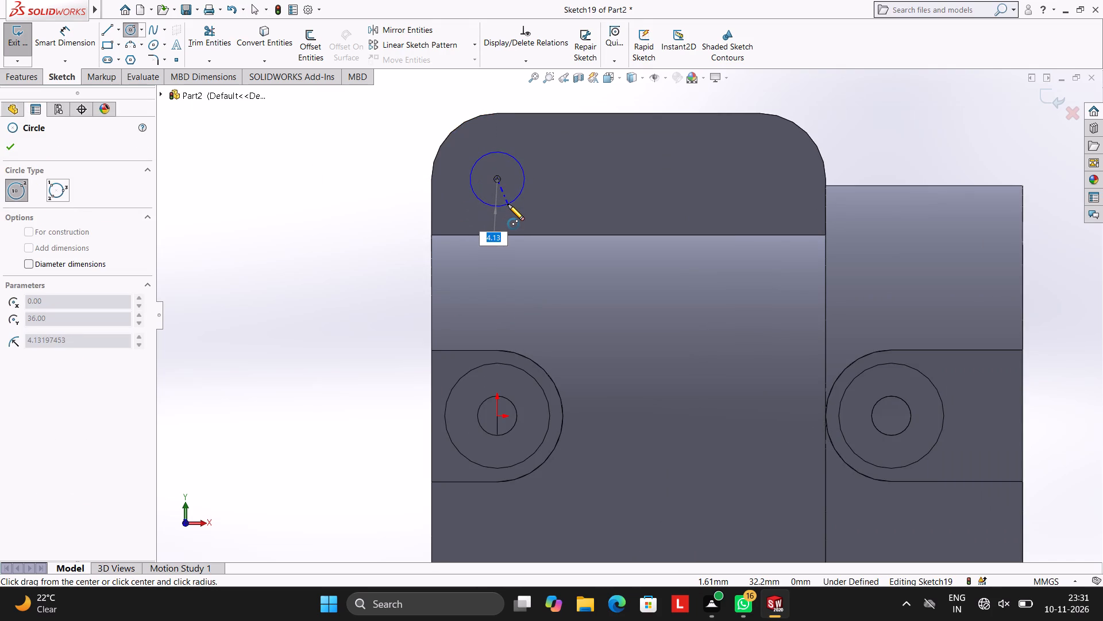
text(10)
key(BackSpace)
key(BackSpace)
key(5)
key(Return)
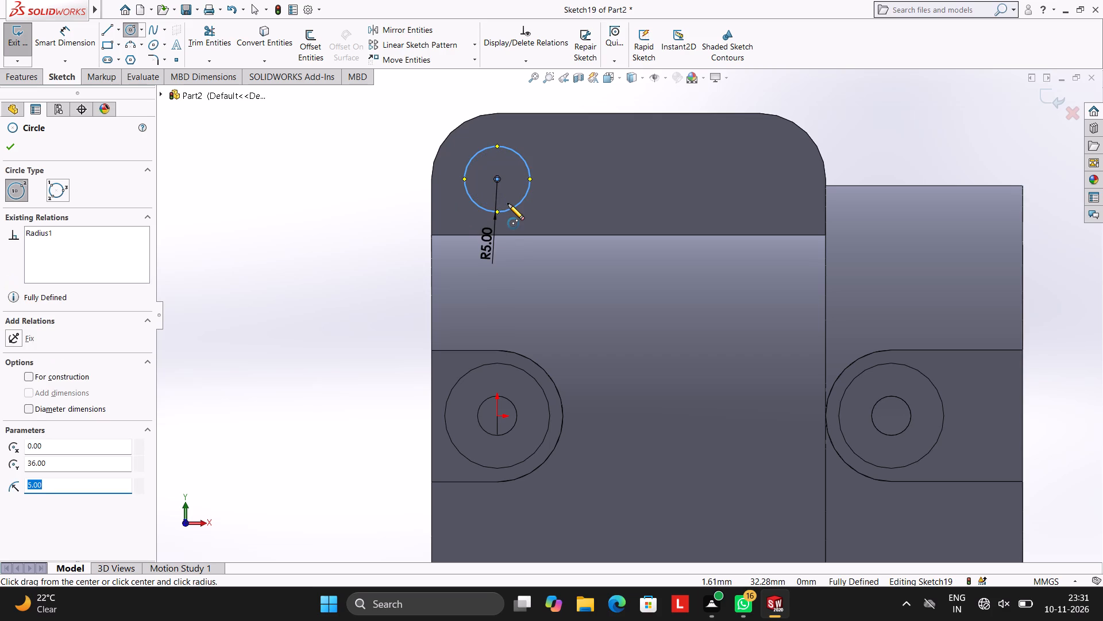
key(Escape)
key(Escape)
key(Escape)
key(Escape)
Sketch a 5 mm radius circle concentric with the upper flange's rounded corner nearest the collar.
click(130, 30)
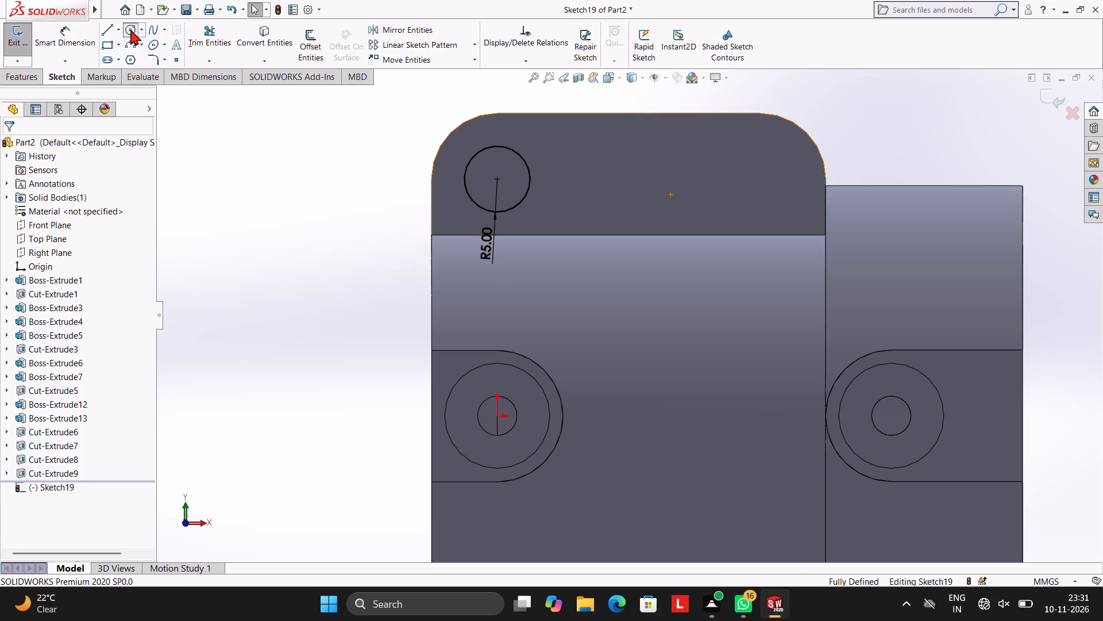
click(759, 179)
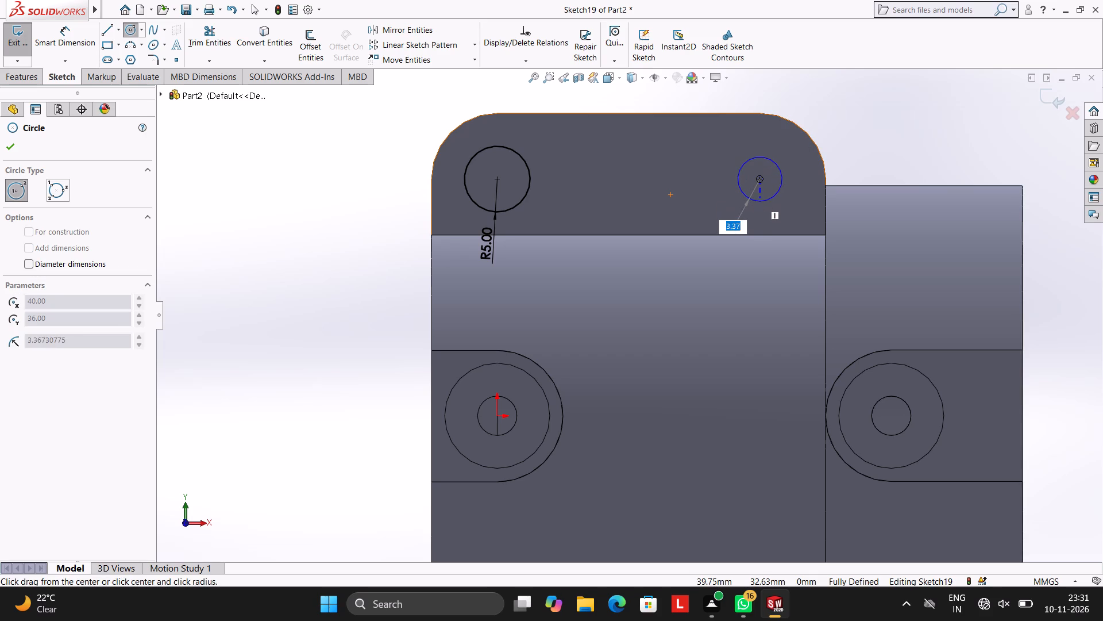
key(5)
key(Return)
key(Escape)
key(Escape)
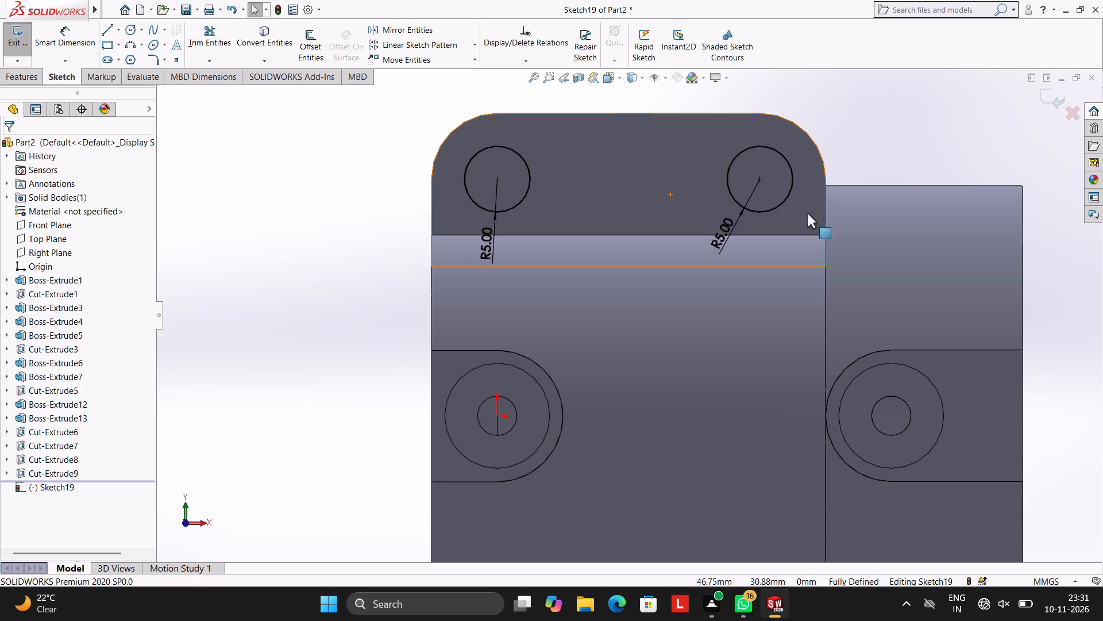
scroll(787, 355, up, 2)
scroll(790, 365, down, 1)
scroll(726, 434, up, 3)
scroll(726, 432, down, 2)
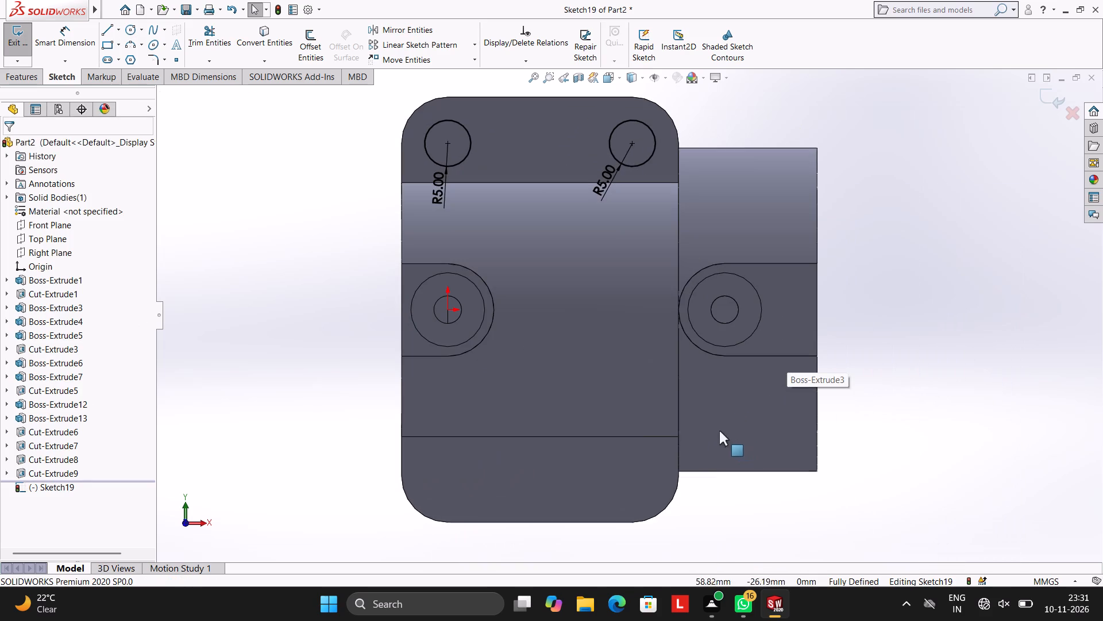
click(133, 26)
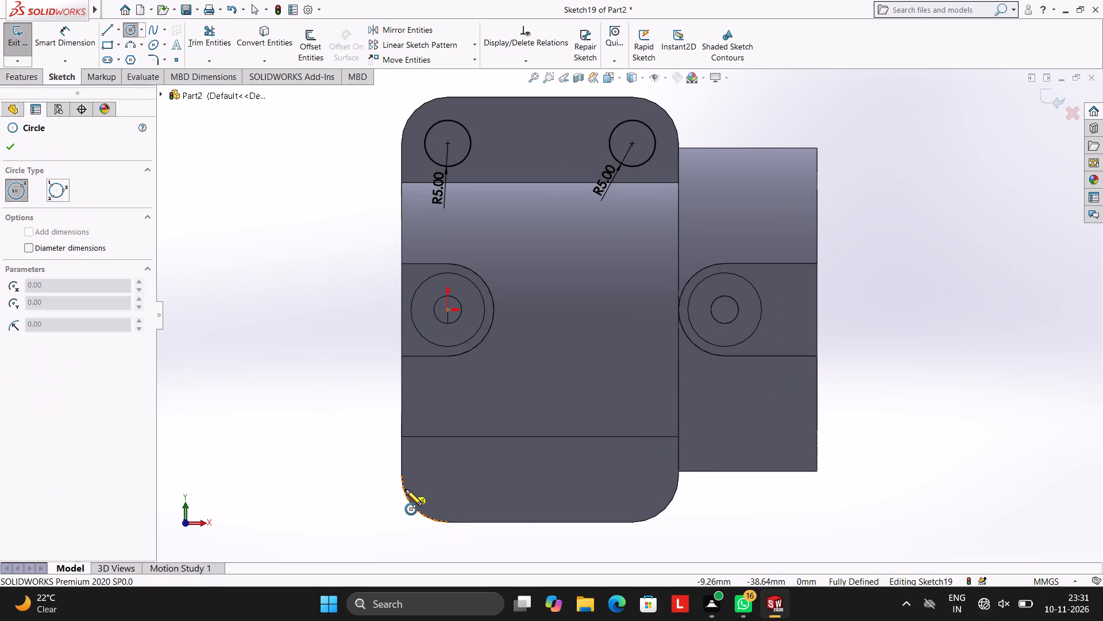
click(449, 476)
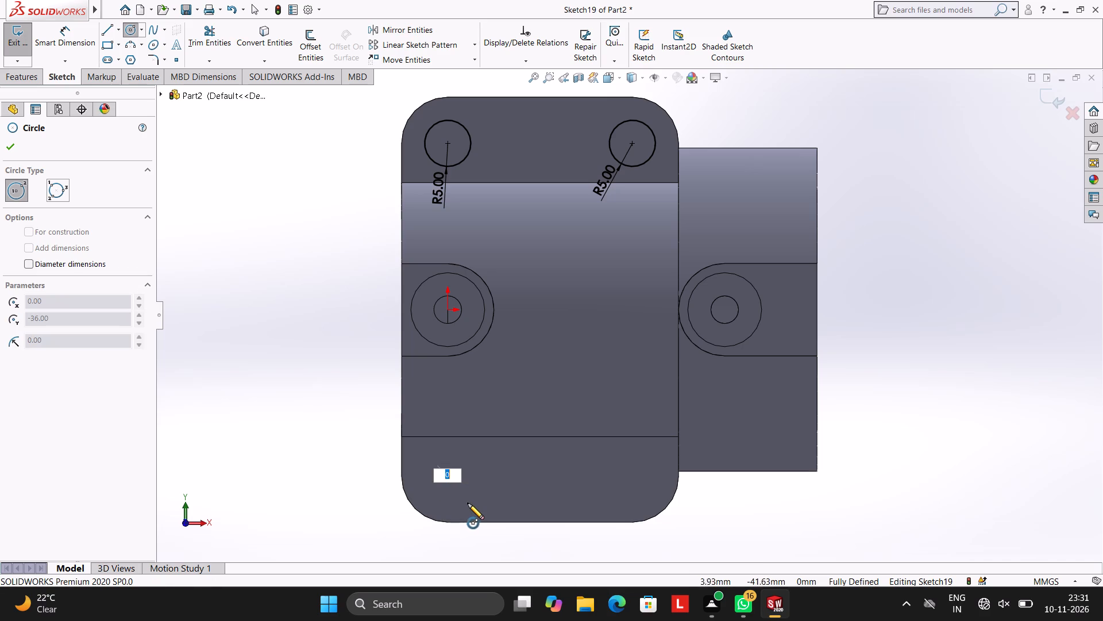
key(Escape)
Sketch a 5 mm radius circle concentric with the lower flange's rounded corner farthest from the collar.
click(129, 26)
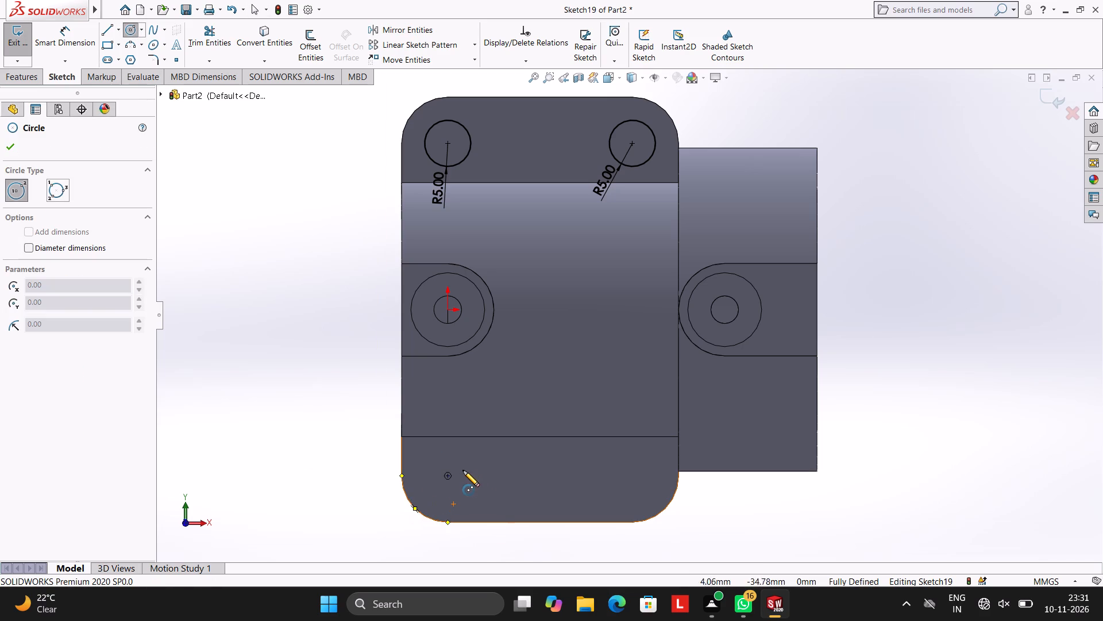
click(448, 475)
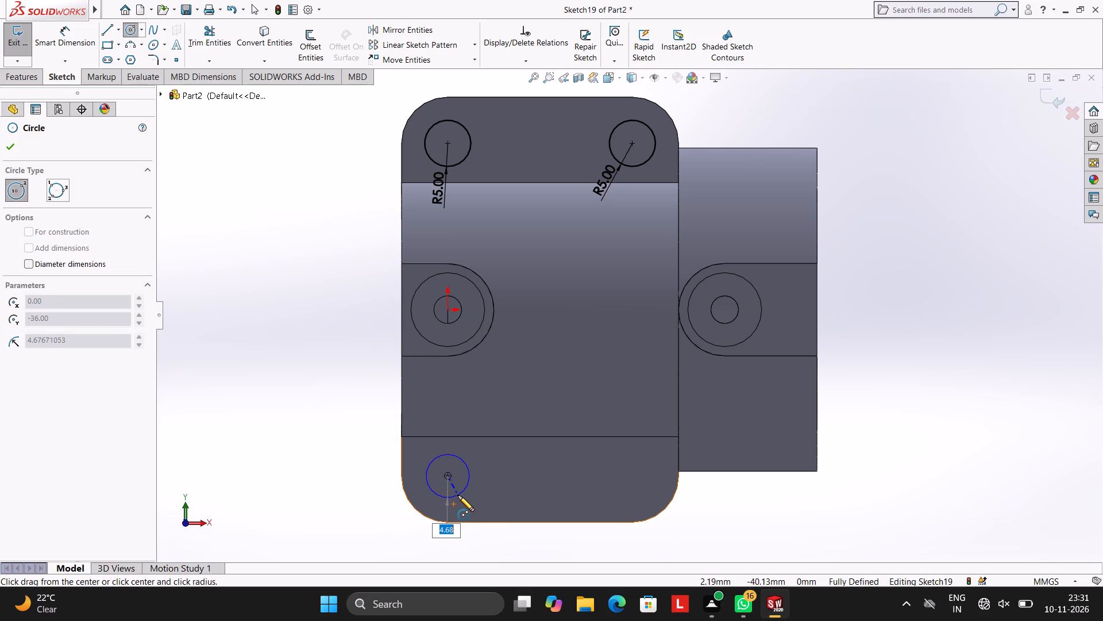
key(5)
key(Return)
key(Escape)
key(Escape)
key(Escape)
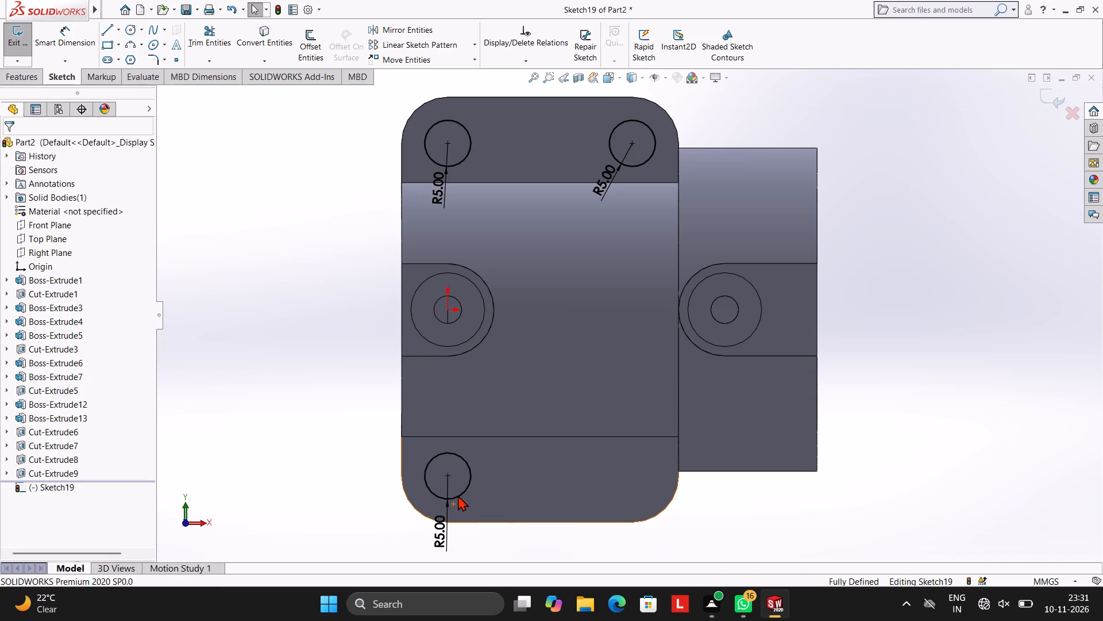
Sketch a 5 mm radius circle concentric with the lower flange's rounded corner nearest the collar.
click(131, 26)
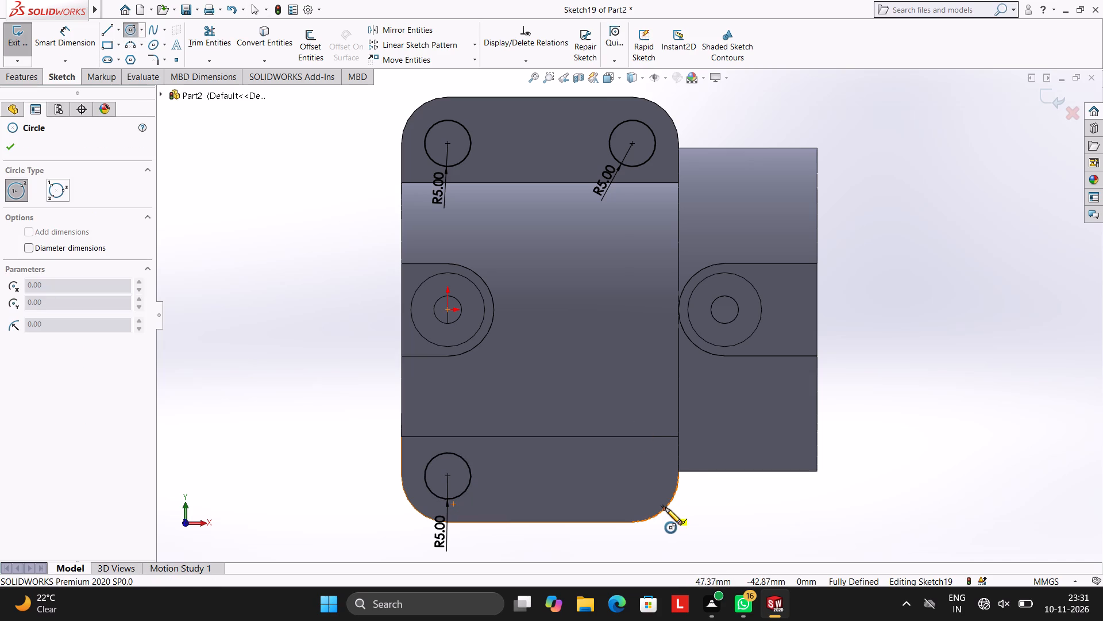
click(633, 477)
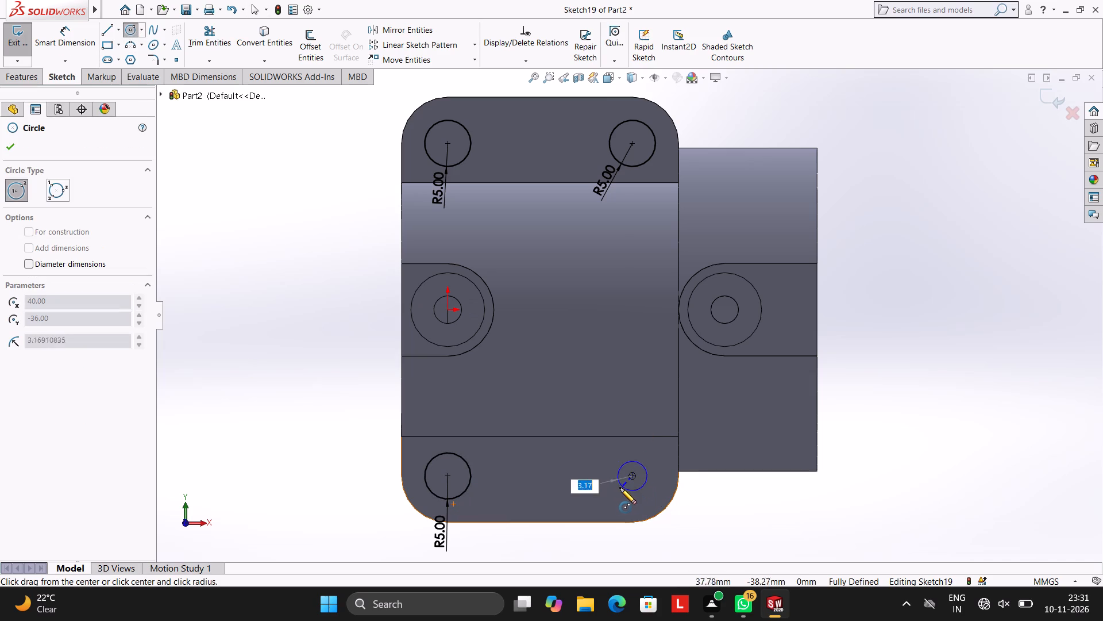
key(5)
key(Return)
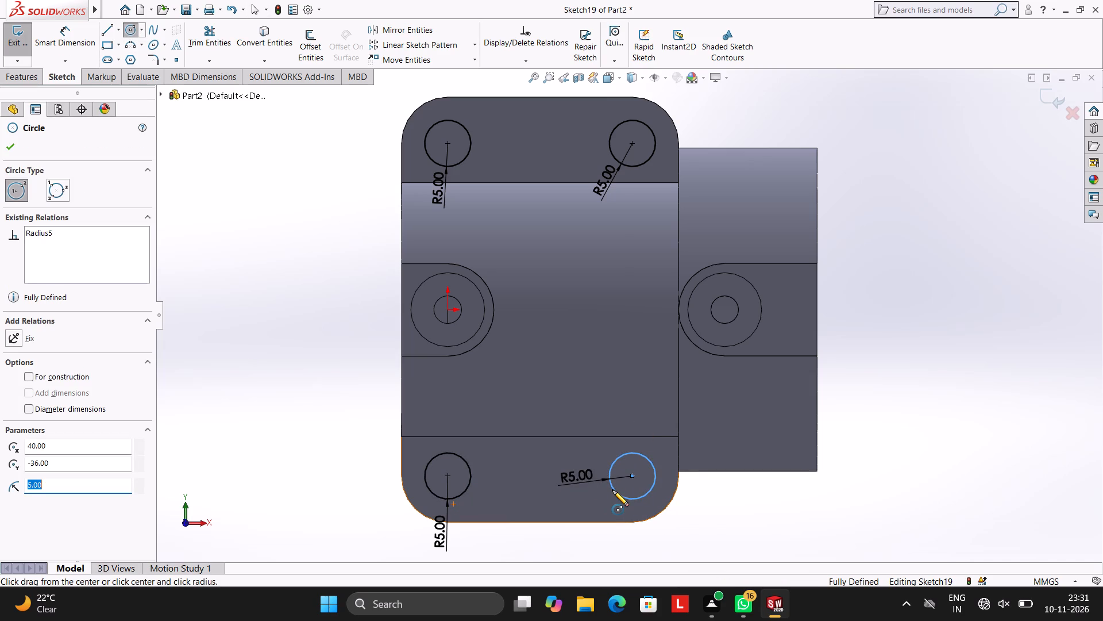
key(Escape)
key(Escape)
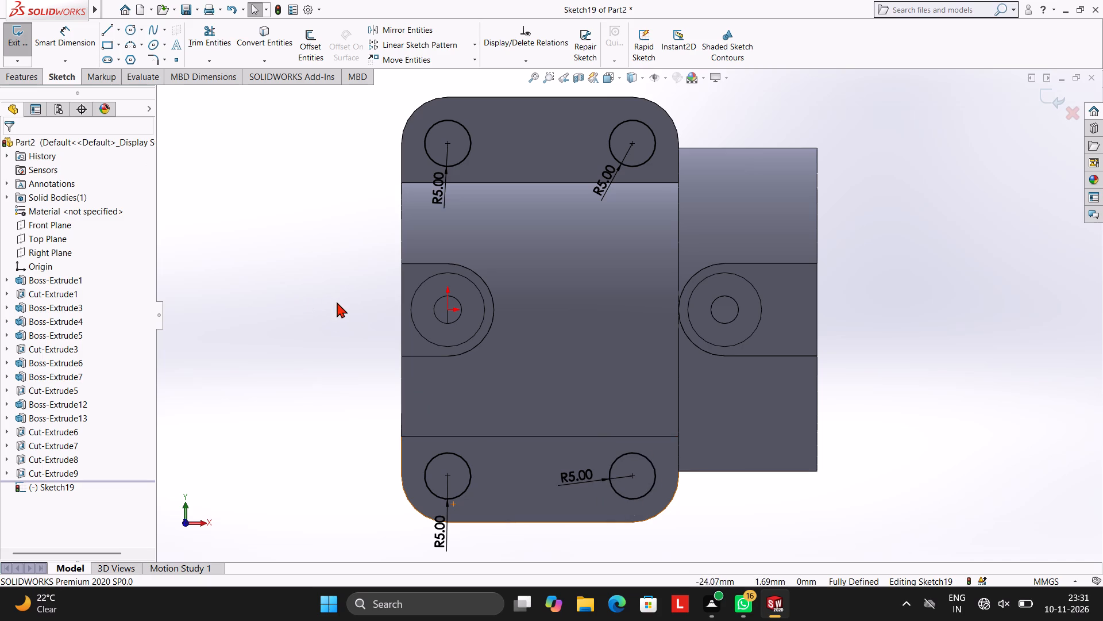
middle_drag(341, 289, 412, 308)
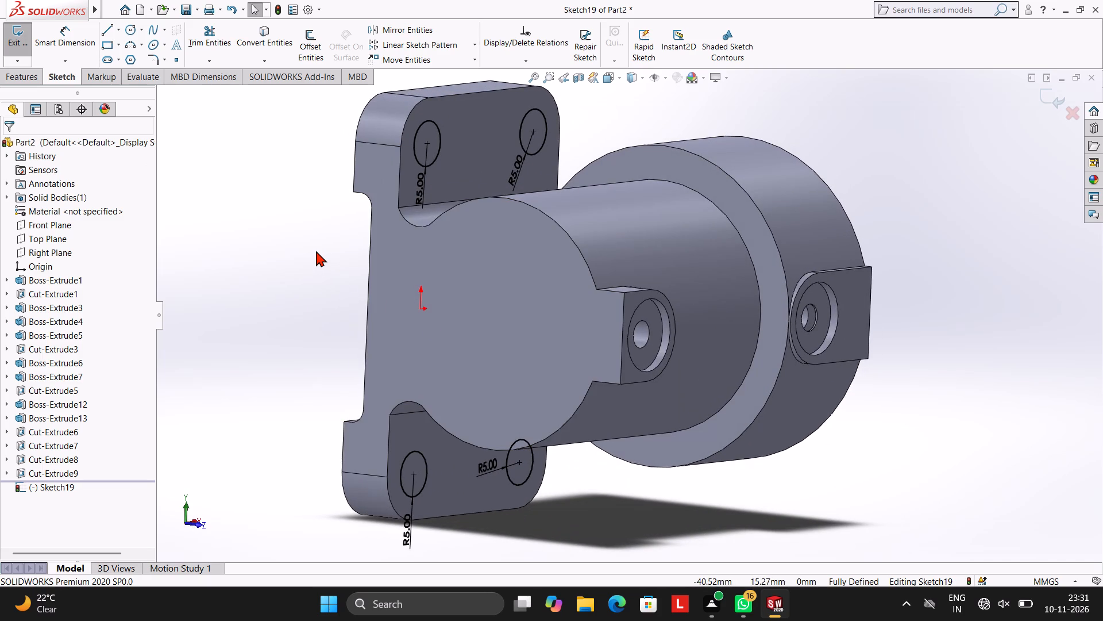
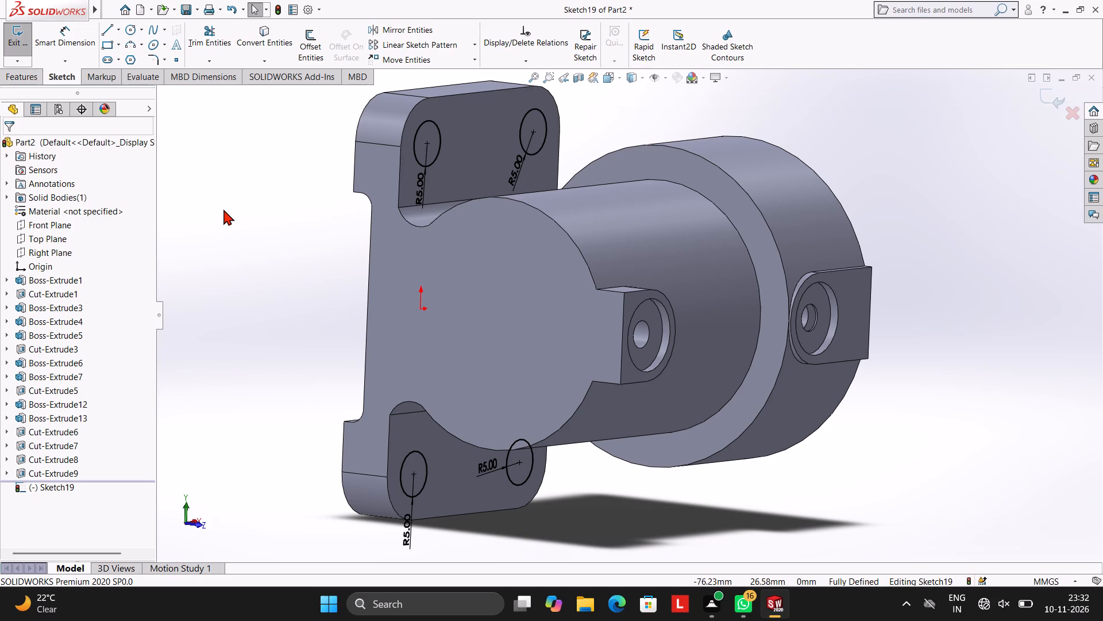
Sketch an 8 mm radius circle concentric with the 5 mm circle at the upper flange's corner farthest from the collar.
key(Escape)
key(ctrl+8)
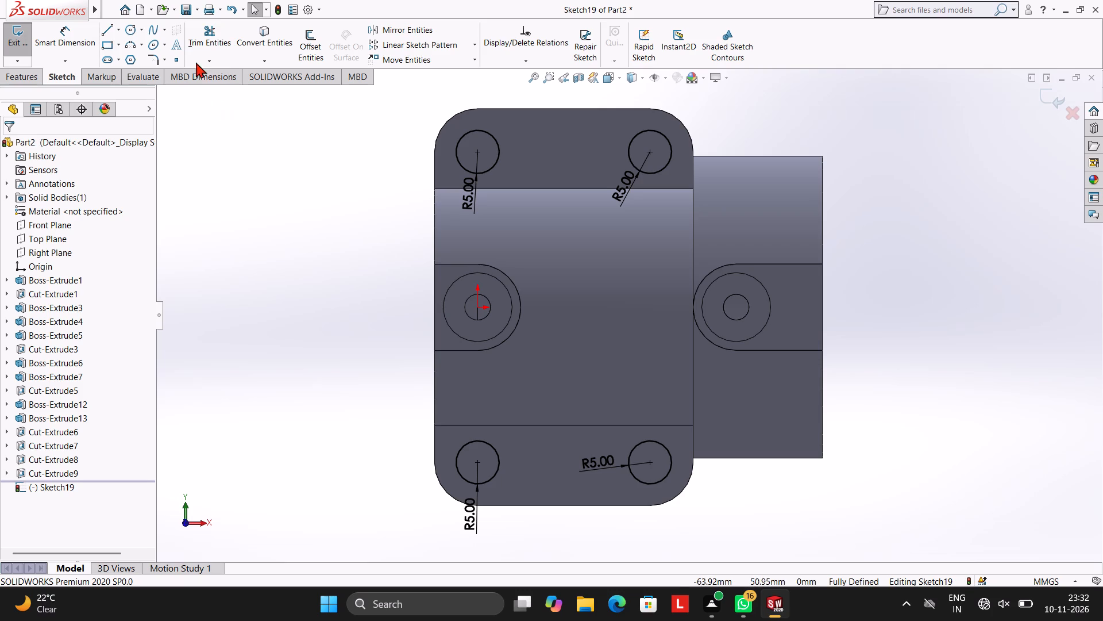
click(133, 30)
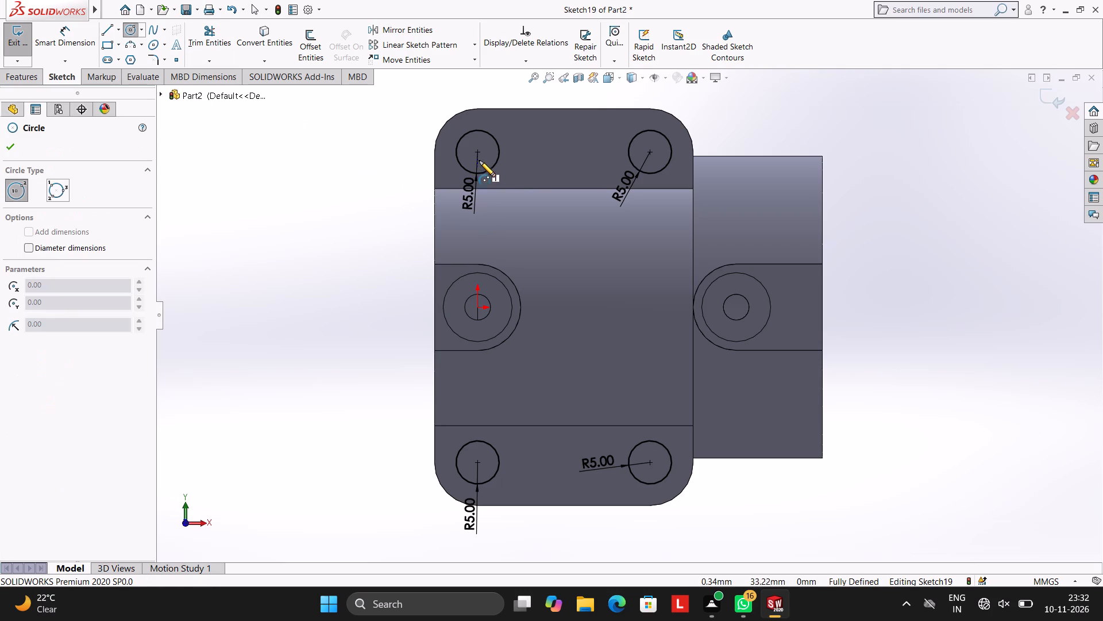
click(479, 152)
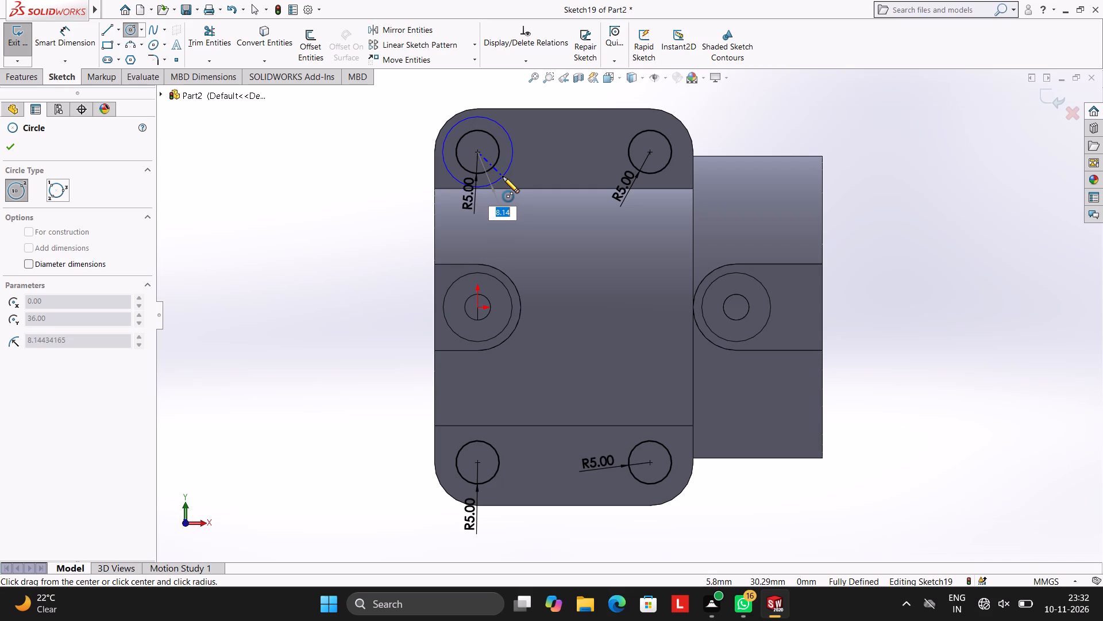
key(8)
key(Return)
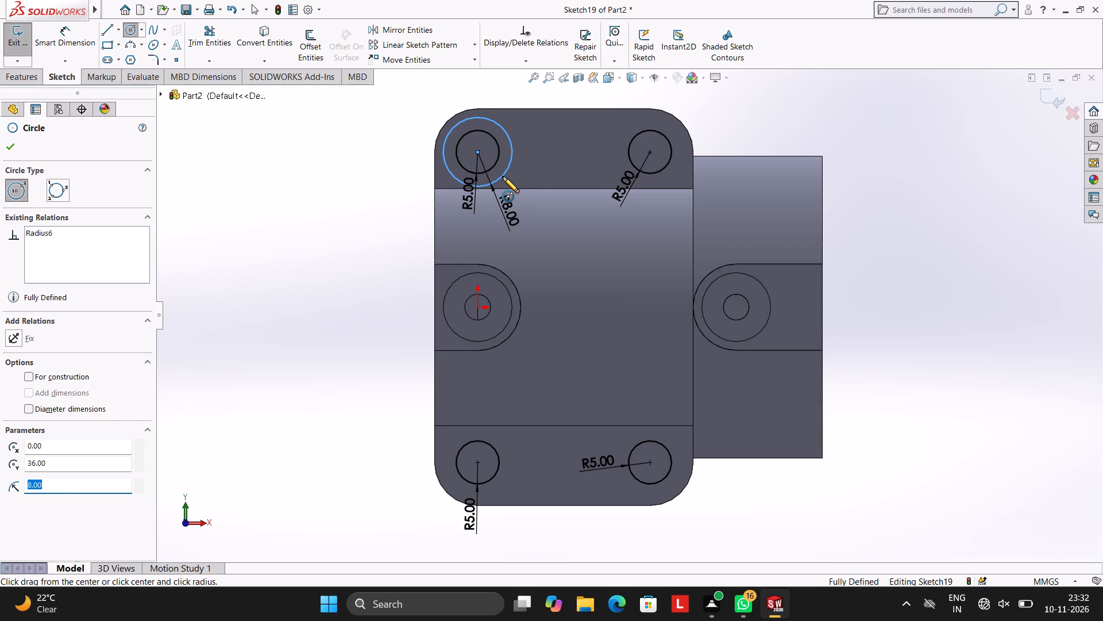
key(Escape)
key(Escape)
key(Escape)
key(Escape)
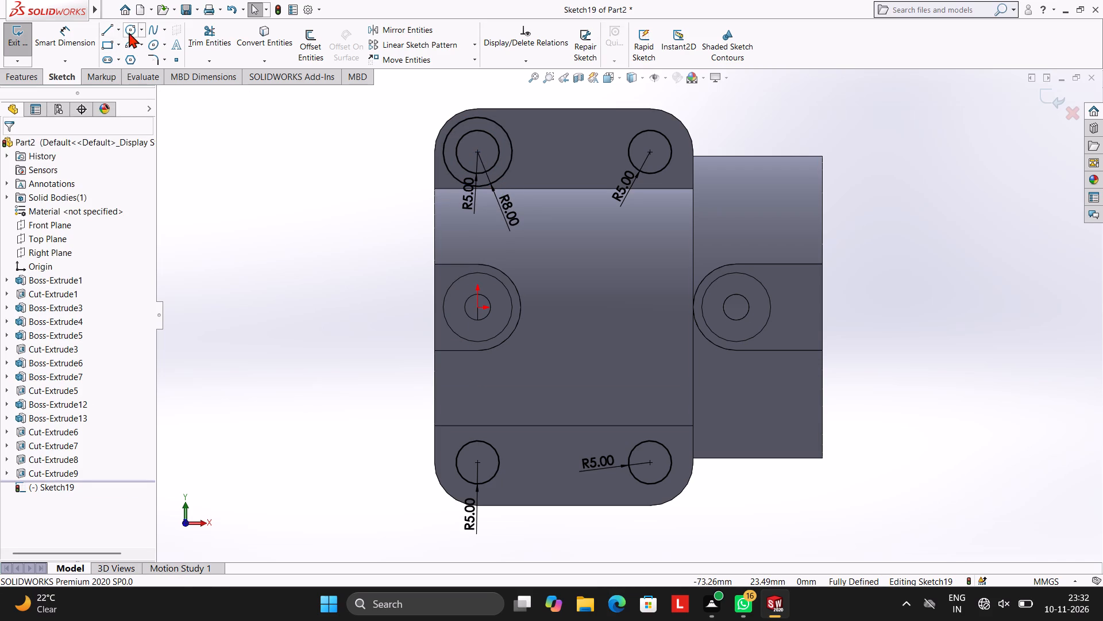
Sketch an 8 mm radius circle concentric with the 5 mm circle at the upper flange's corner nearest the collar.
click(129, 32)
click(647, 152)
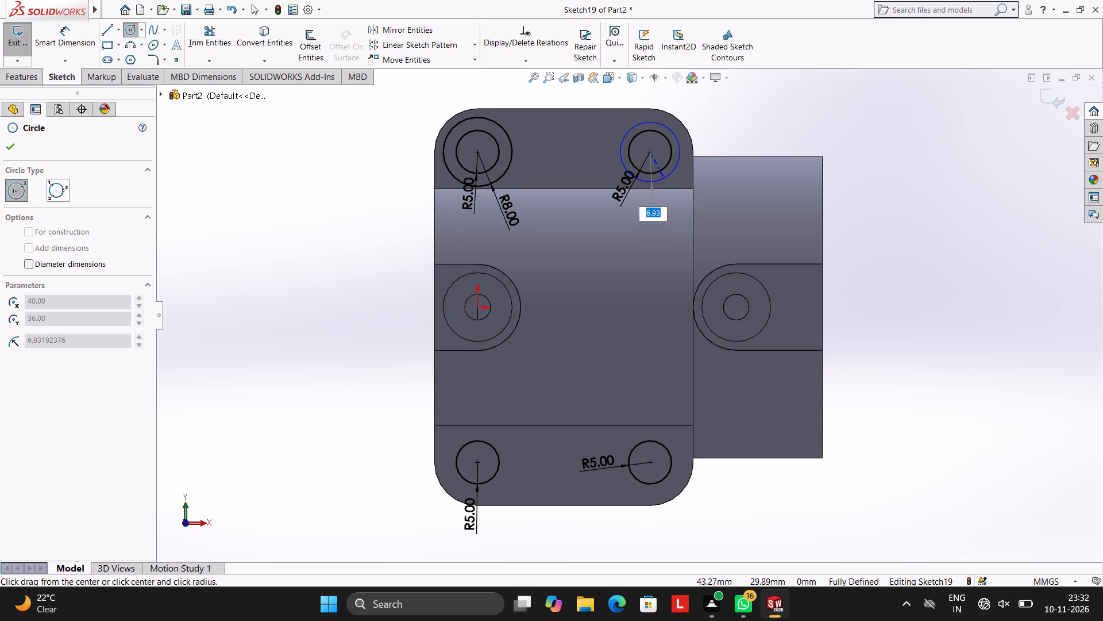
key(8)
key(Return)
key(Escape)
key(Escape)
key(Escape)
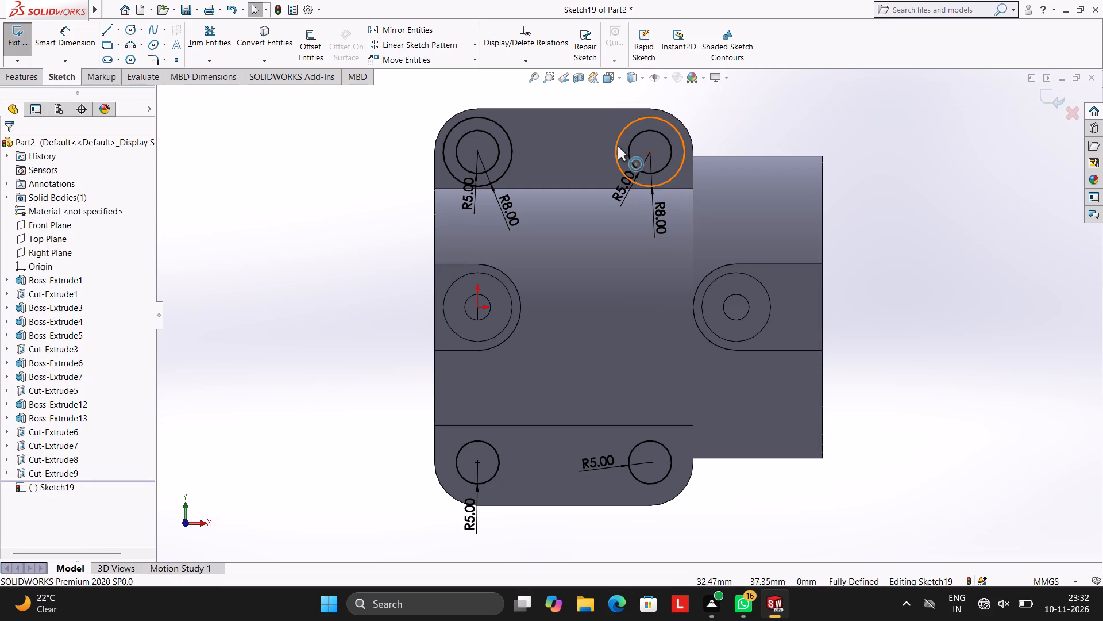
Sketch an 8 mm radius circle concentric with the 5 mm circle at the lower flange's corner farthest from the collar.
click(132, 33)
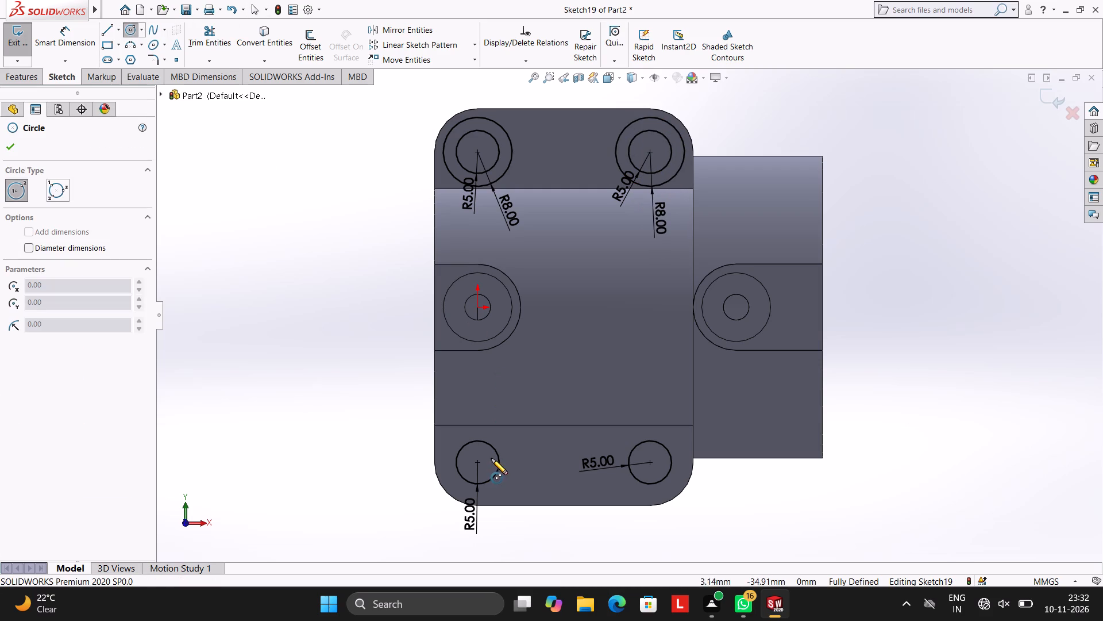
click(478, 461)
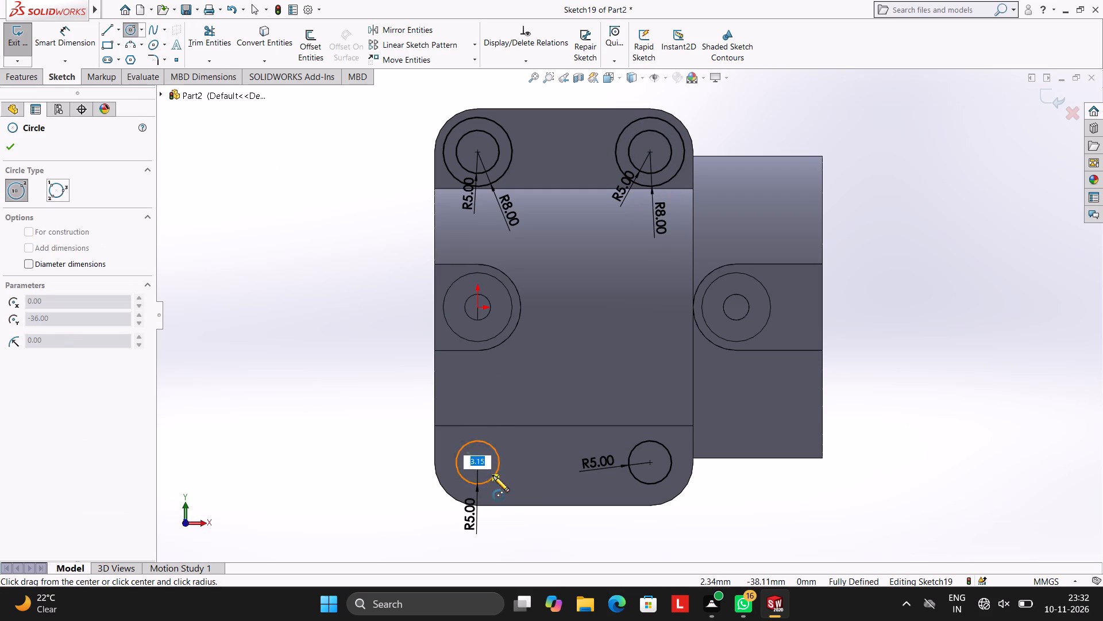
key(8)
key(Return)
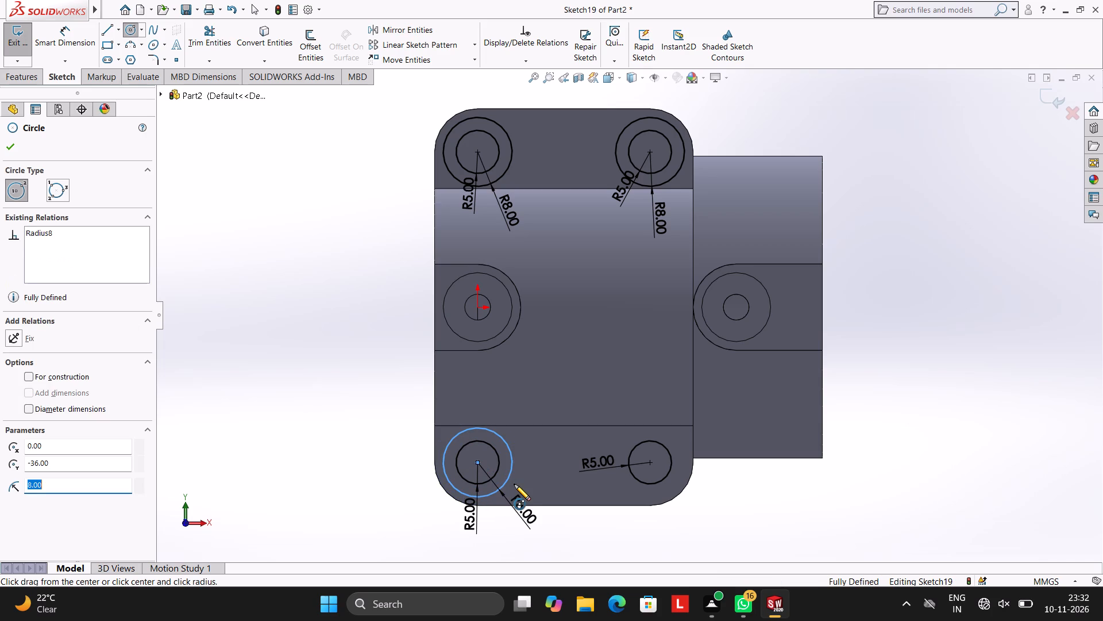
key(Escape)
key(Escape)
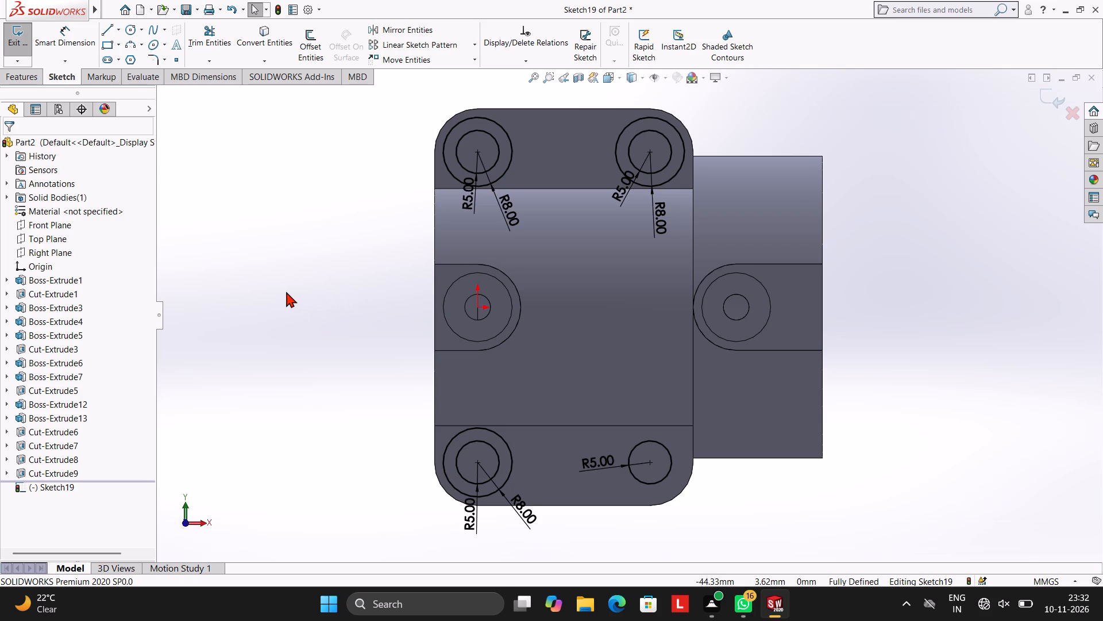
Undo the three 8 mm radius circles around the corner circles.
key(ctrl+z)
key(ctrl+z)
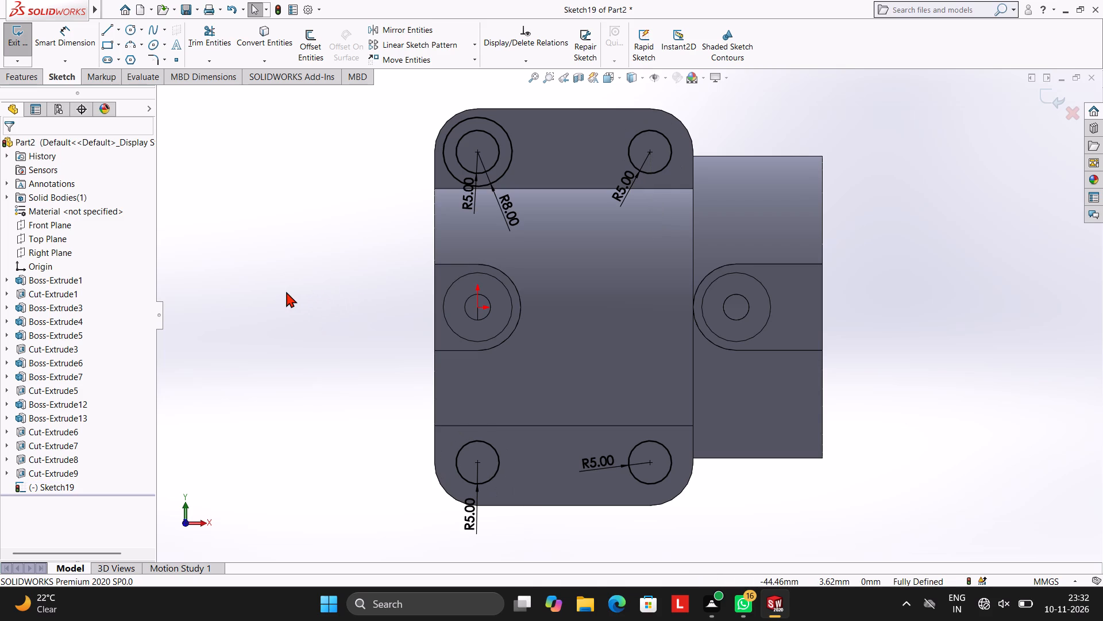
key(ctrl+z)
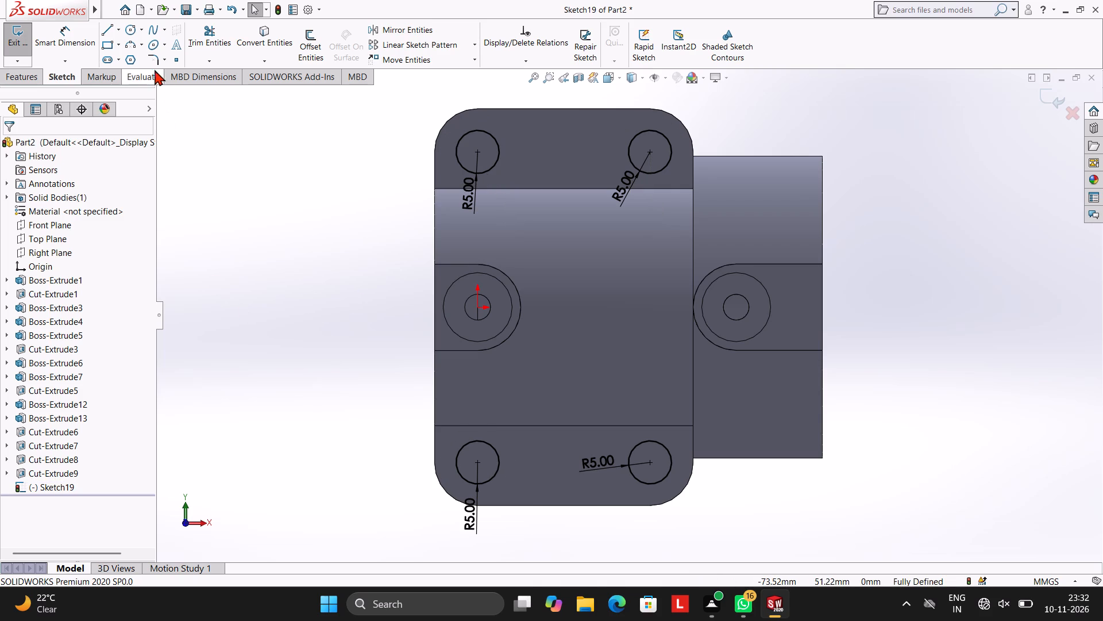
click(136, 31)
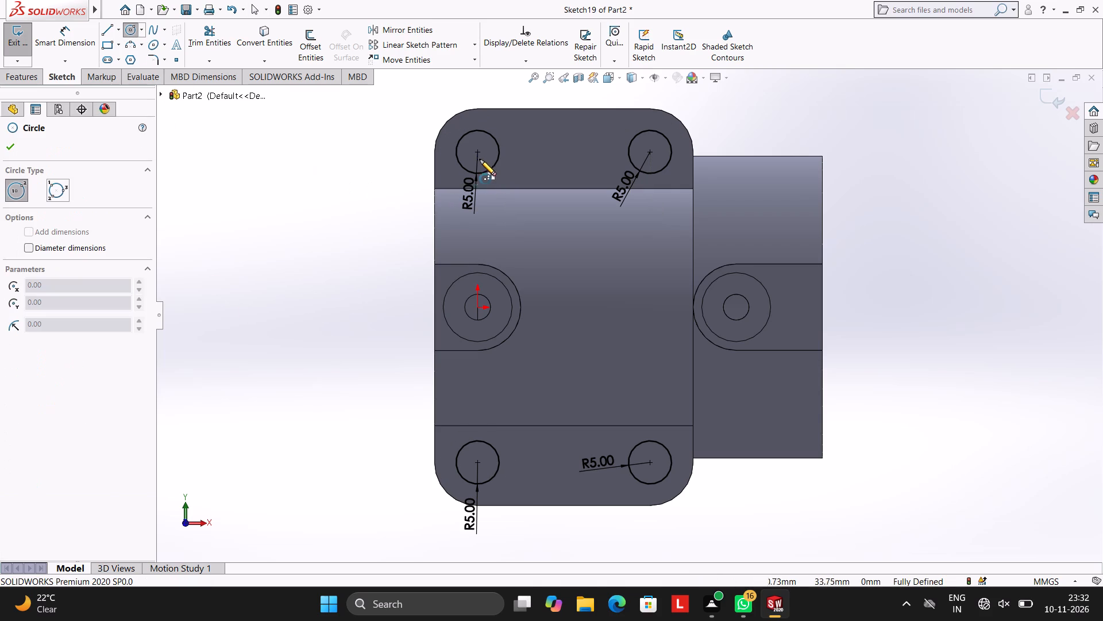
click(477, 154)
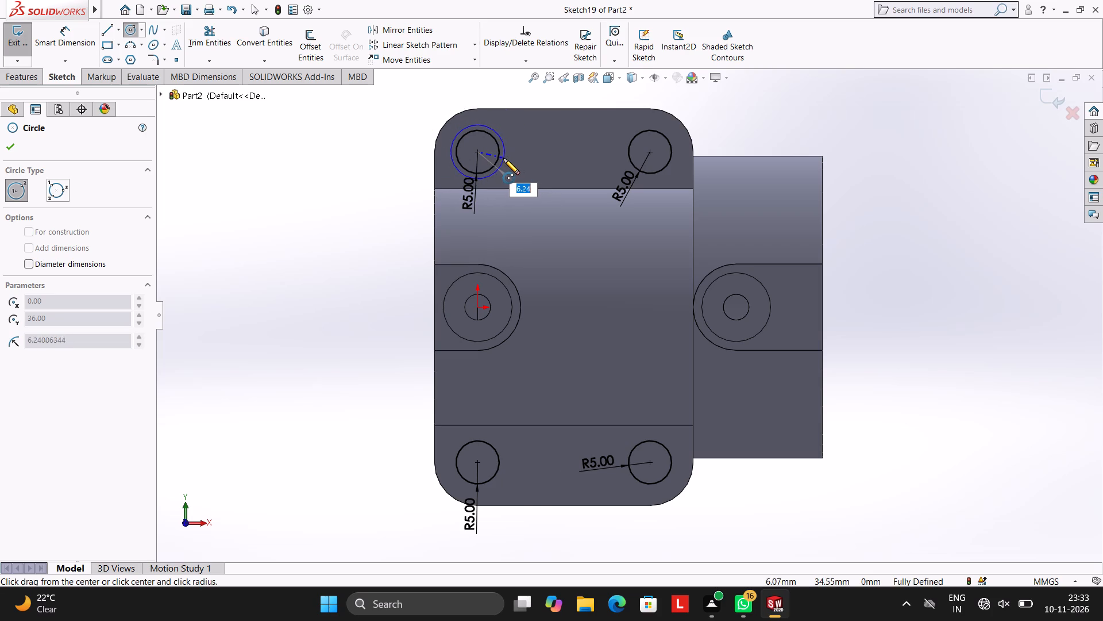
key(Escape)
Undo the four 5 mm radius circles at the flange corners.
key(ctrl+z)
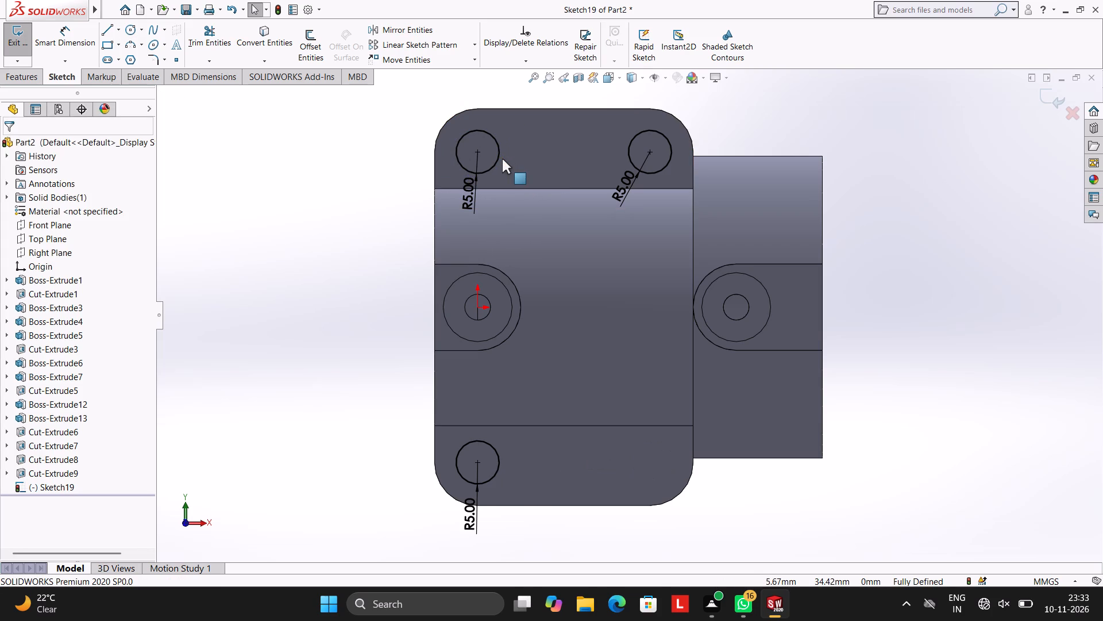
key(ctrl+z)
key(ctrl+z)
key(ctrl+z)
key(Escape)
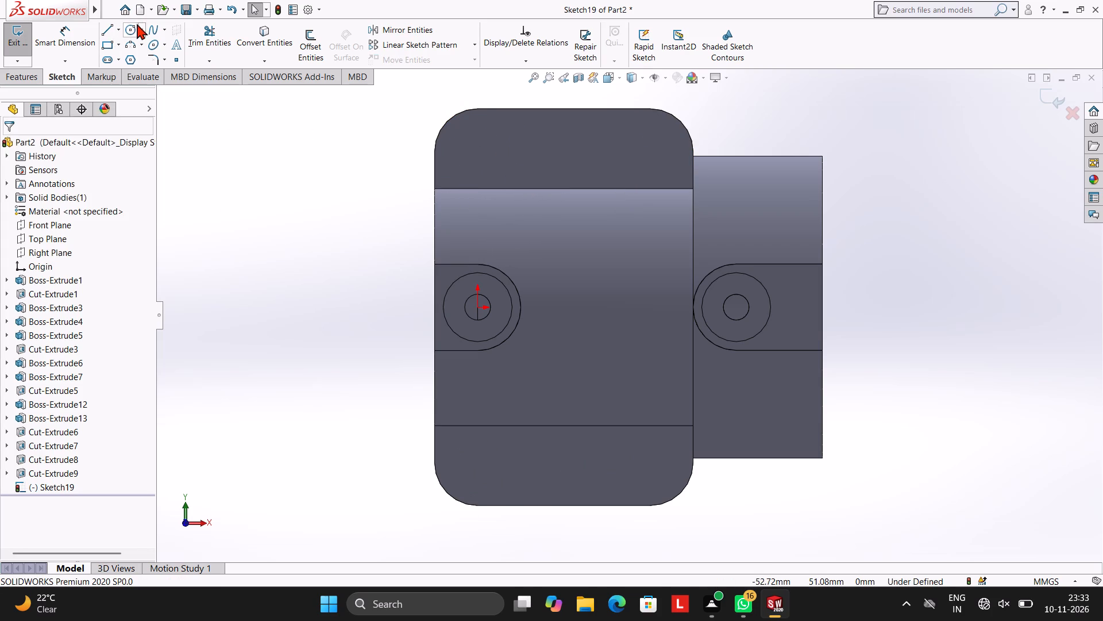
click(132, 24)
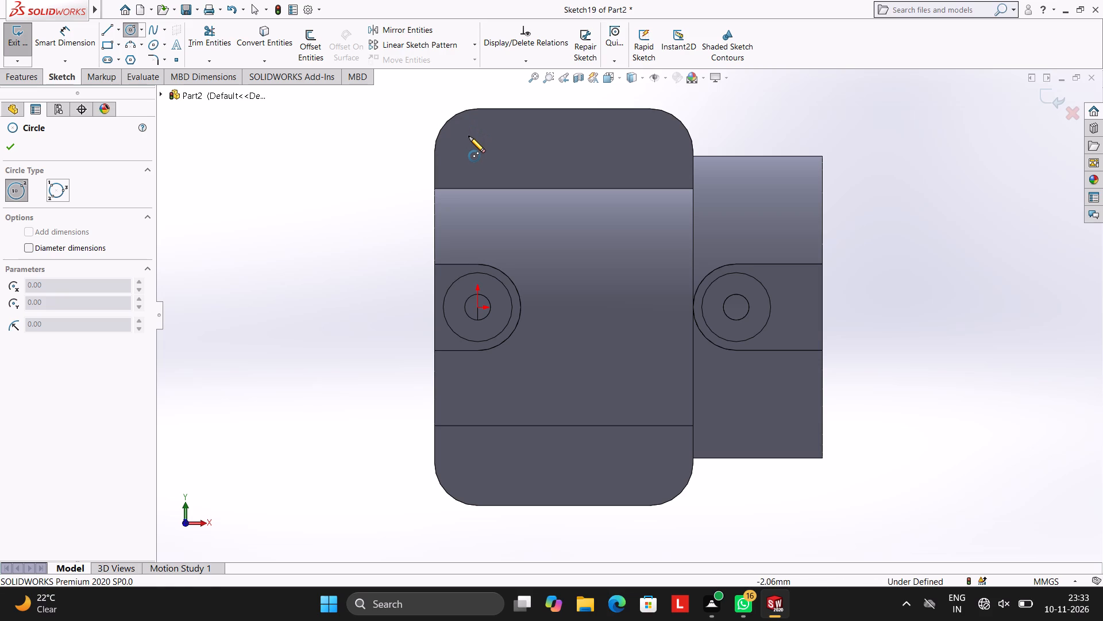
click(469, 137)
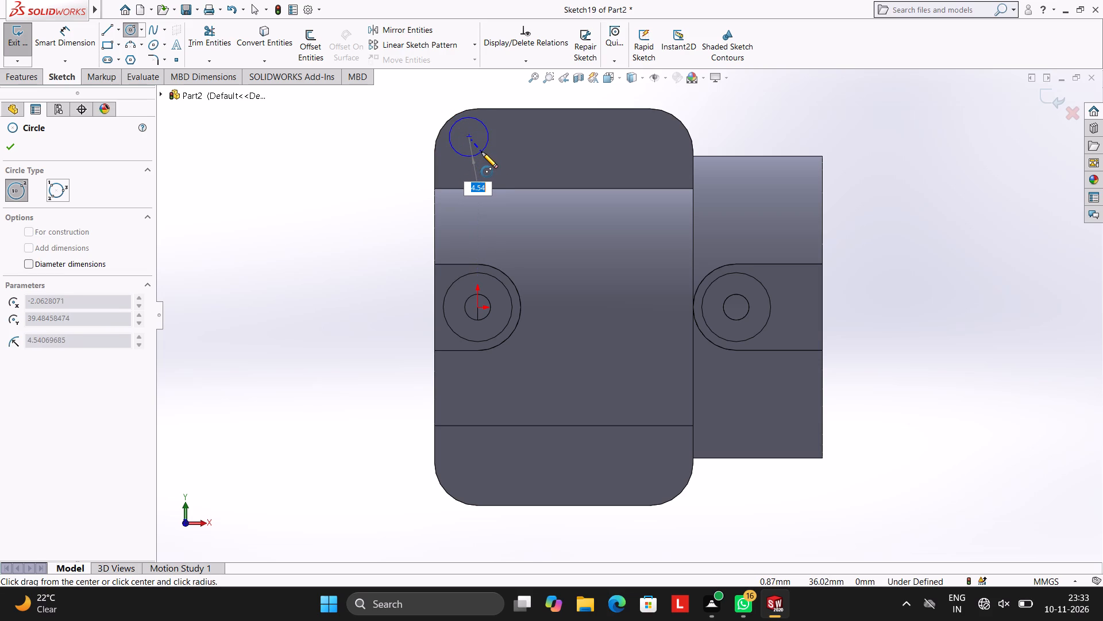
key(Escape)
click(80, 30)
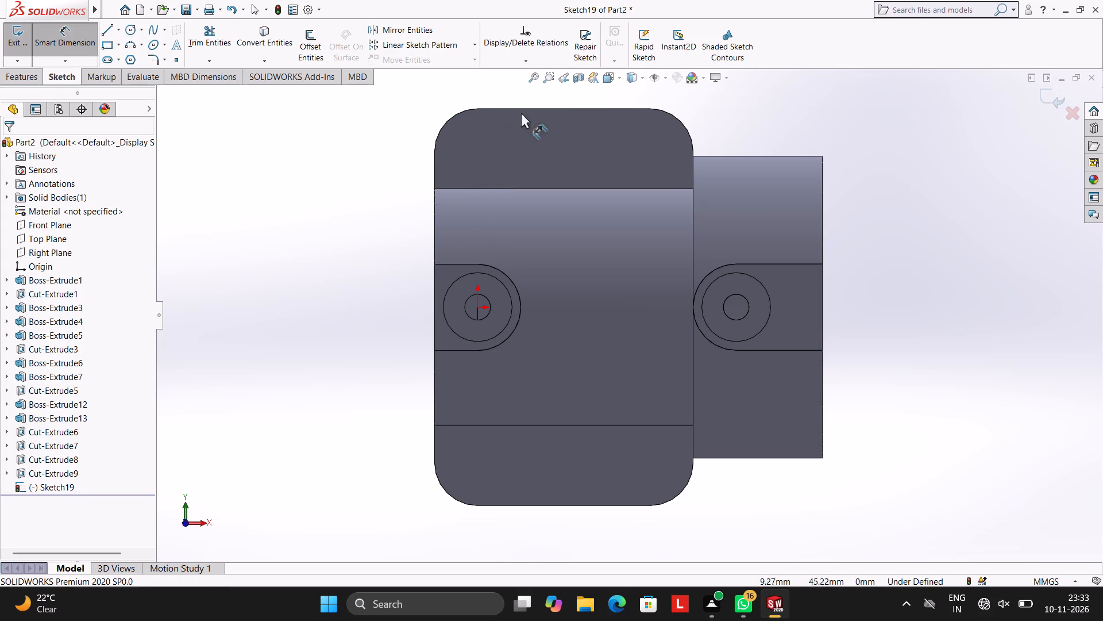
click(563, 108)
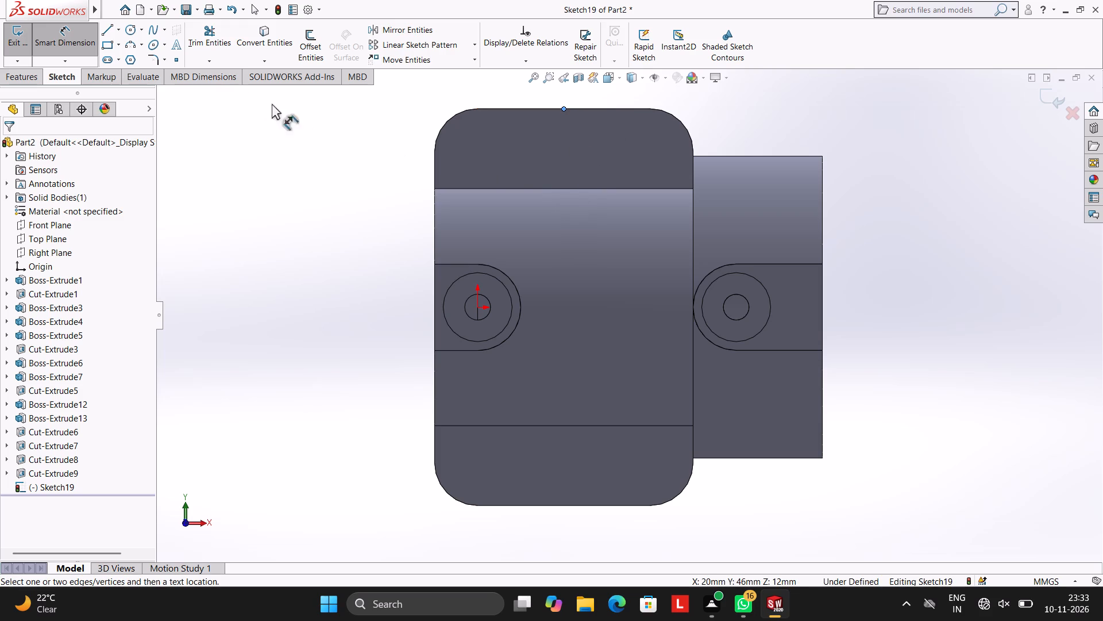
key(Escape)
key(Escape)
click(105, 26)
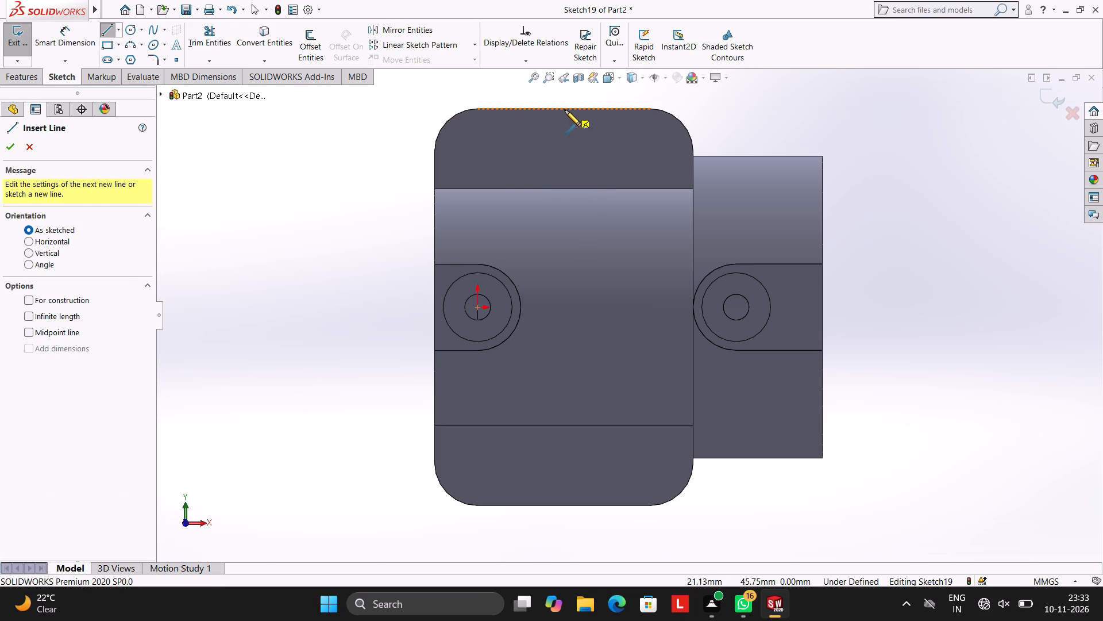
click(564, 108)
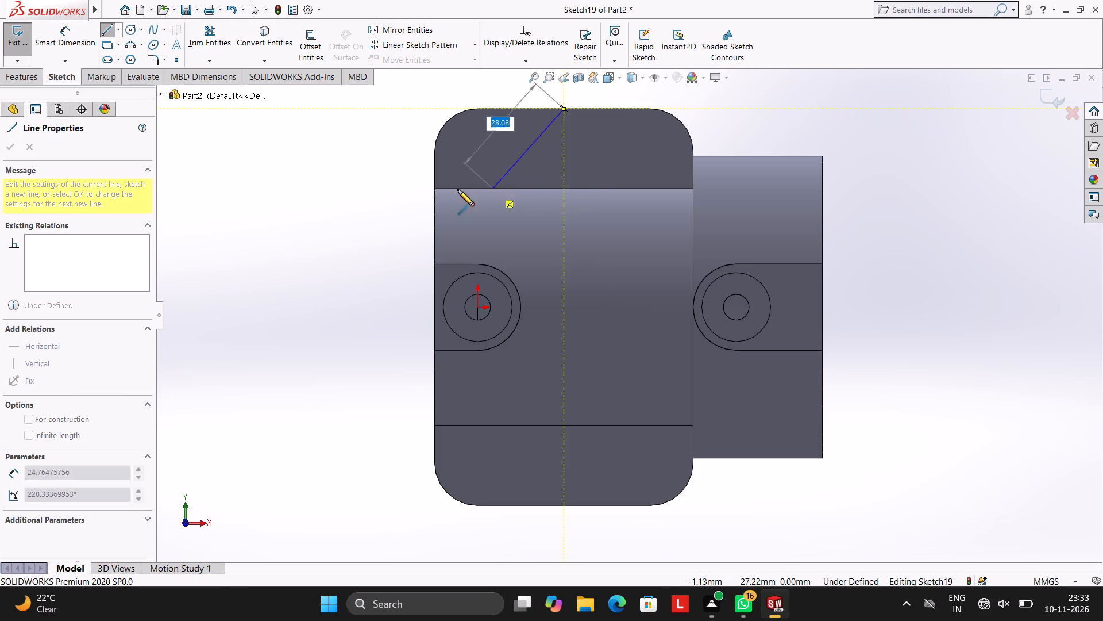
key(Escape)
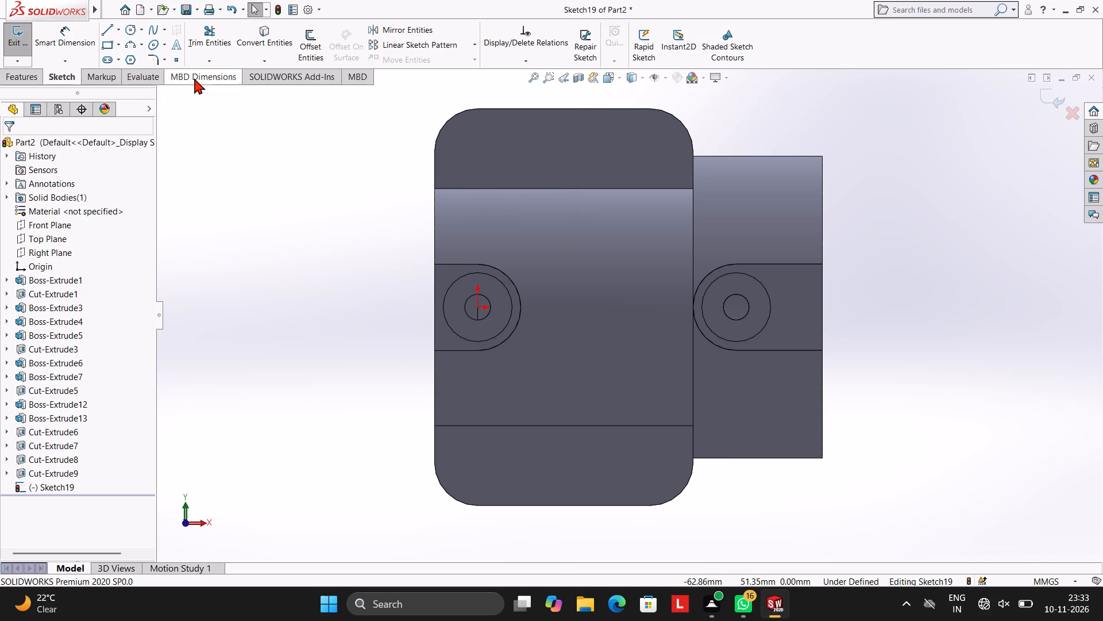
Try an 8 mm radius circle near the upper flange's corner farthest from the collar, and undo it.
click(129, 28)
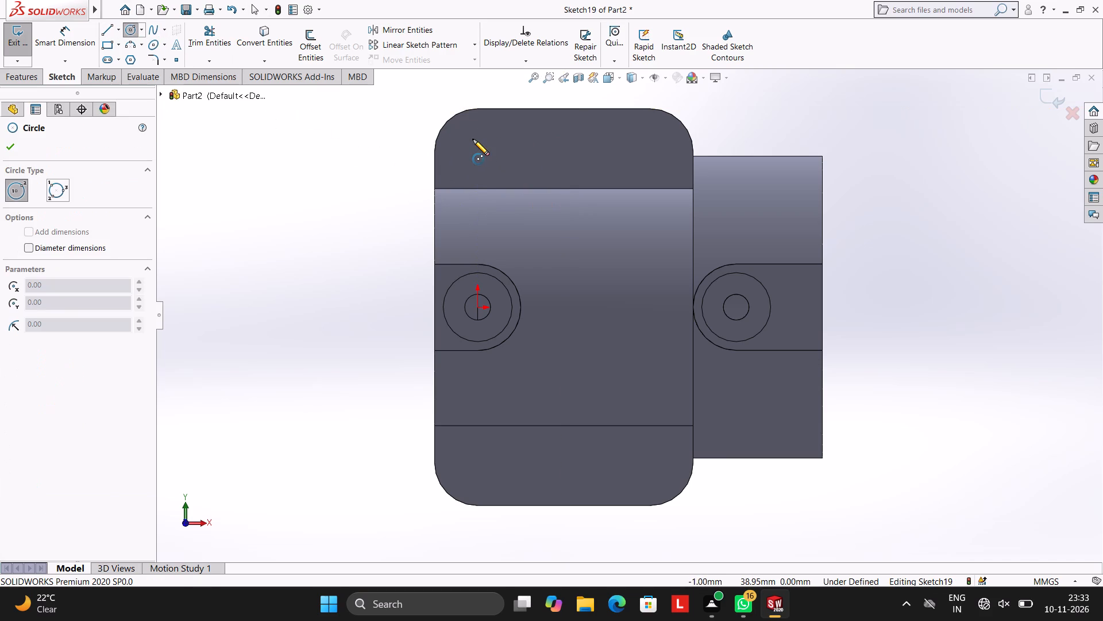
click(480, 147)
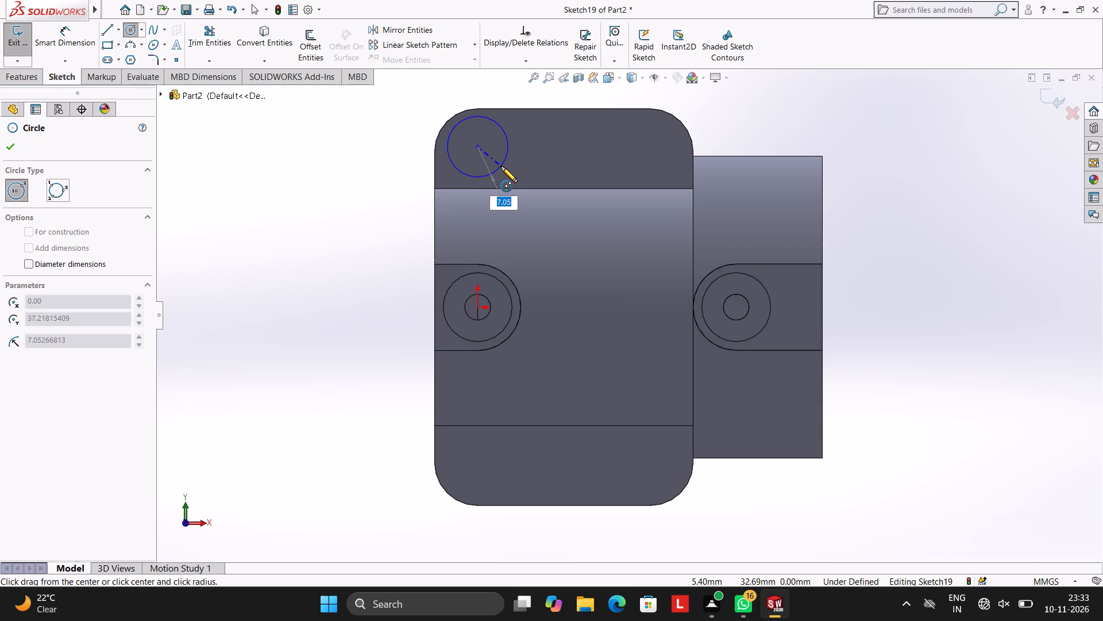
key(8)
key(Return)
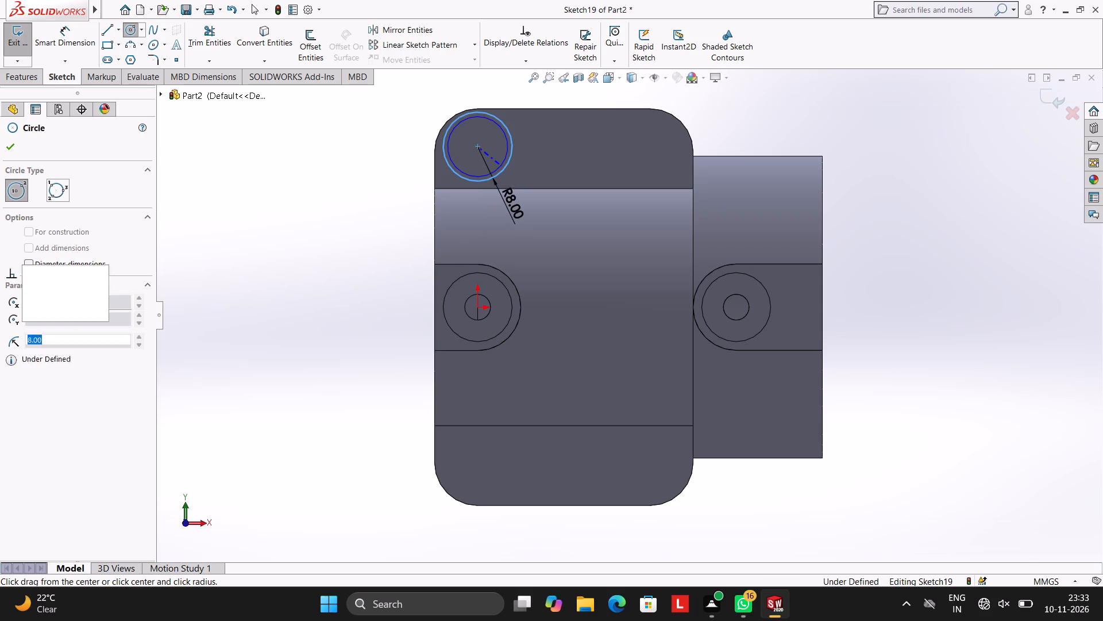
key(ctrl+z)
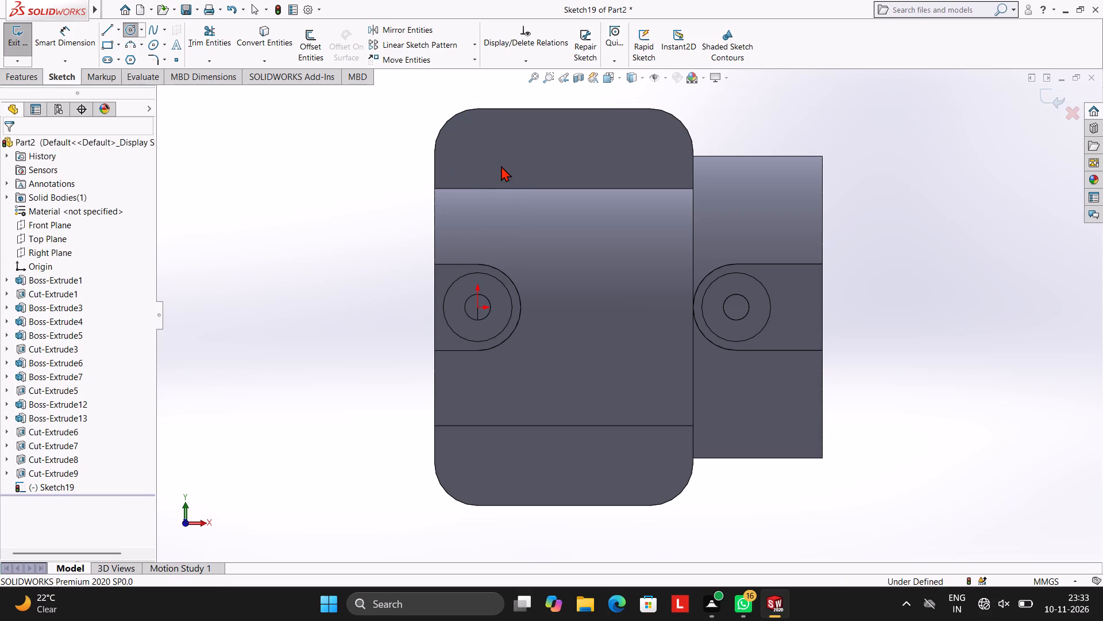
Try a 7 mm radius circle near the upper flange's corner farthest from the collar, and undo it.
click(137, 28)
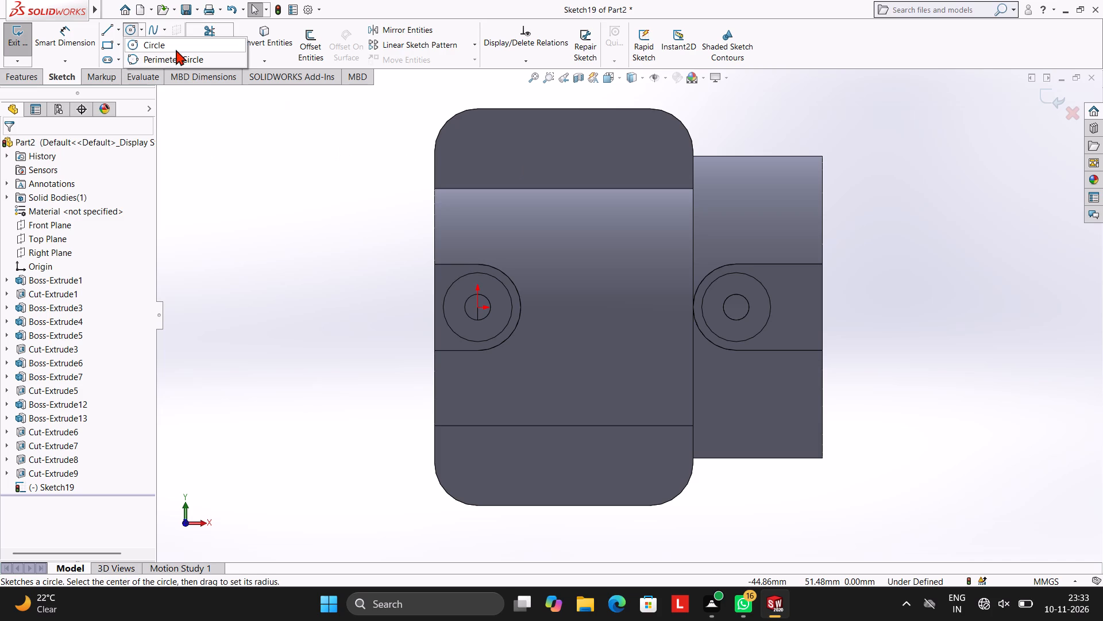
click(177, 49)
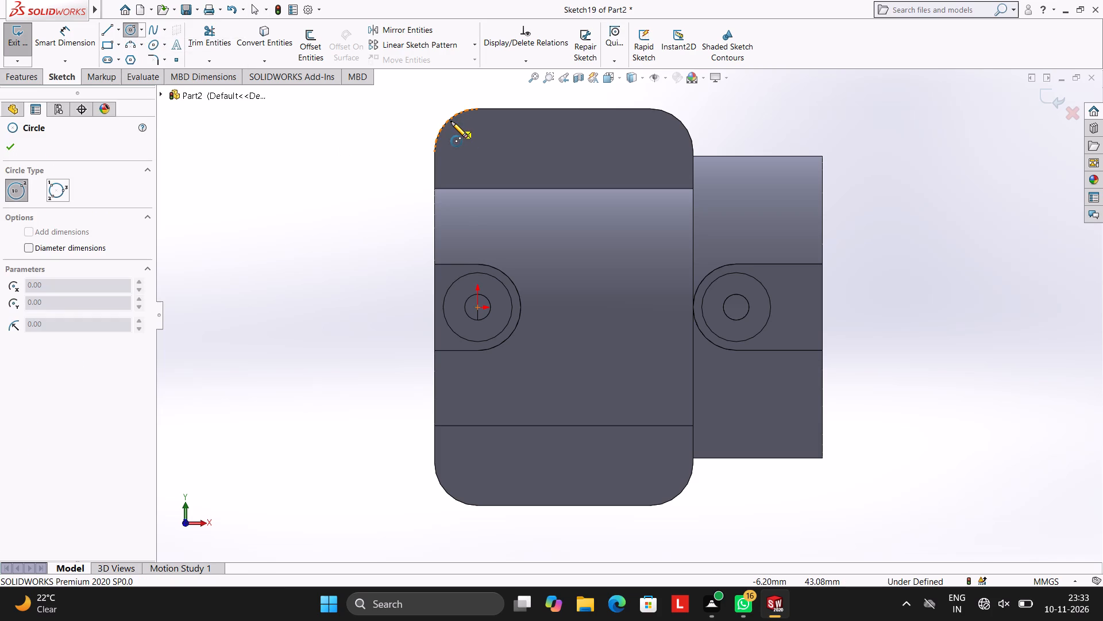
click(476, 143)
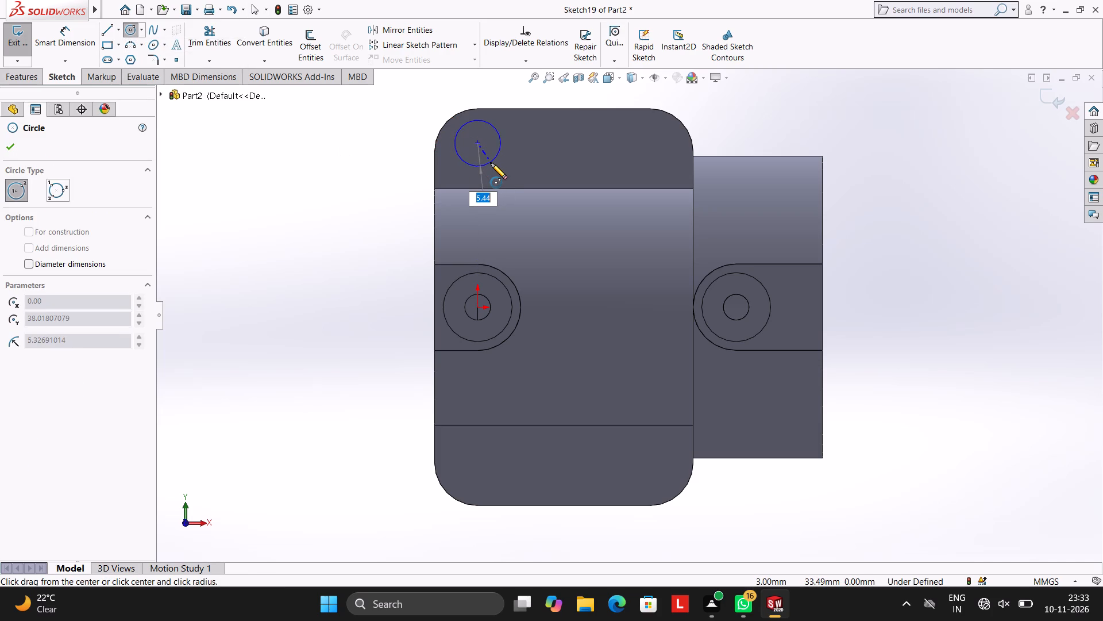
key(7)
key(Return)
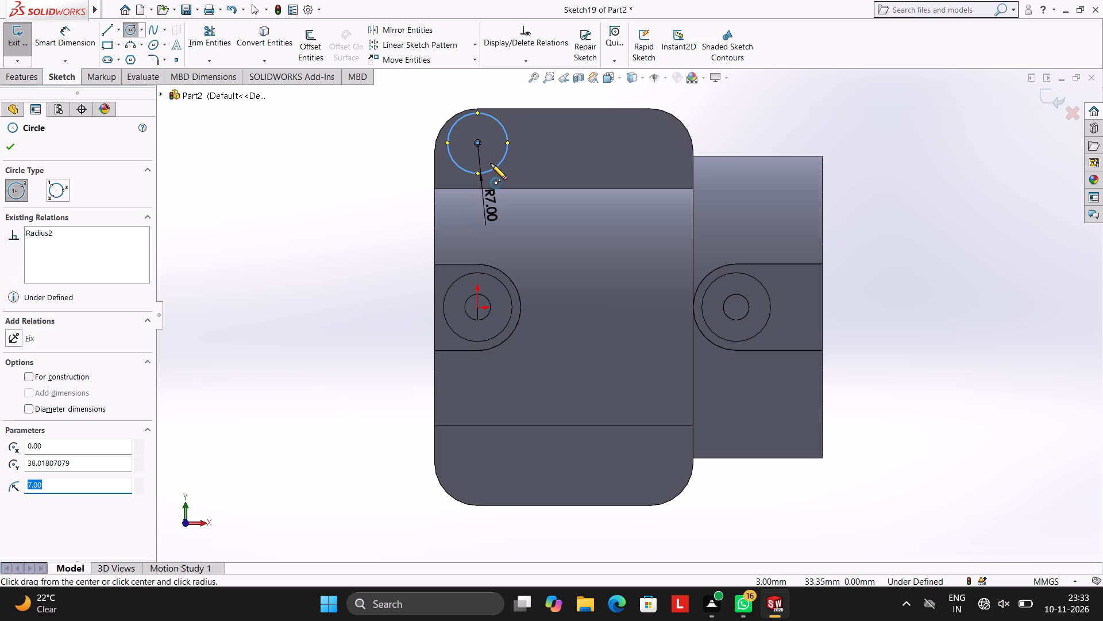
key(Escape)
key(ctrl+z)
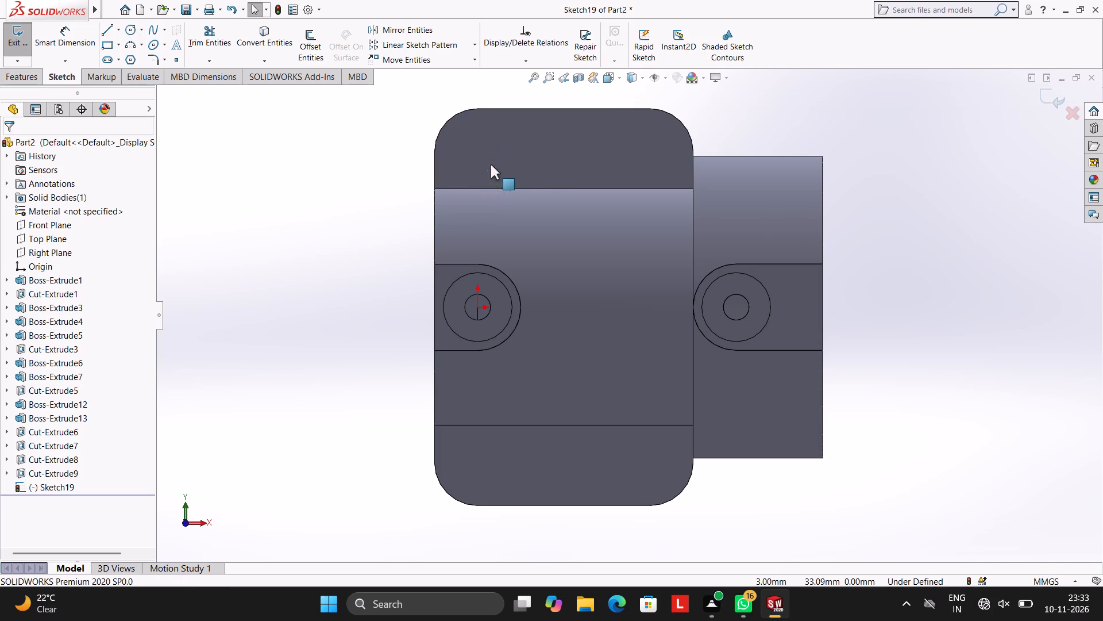
Sketch two 5 mm radius circles on the upper flange, concentric with its rounded corners.
click(130, 25)
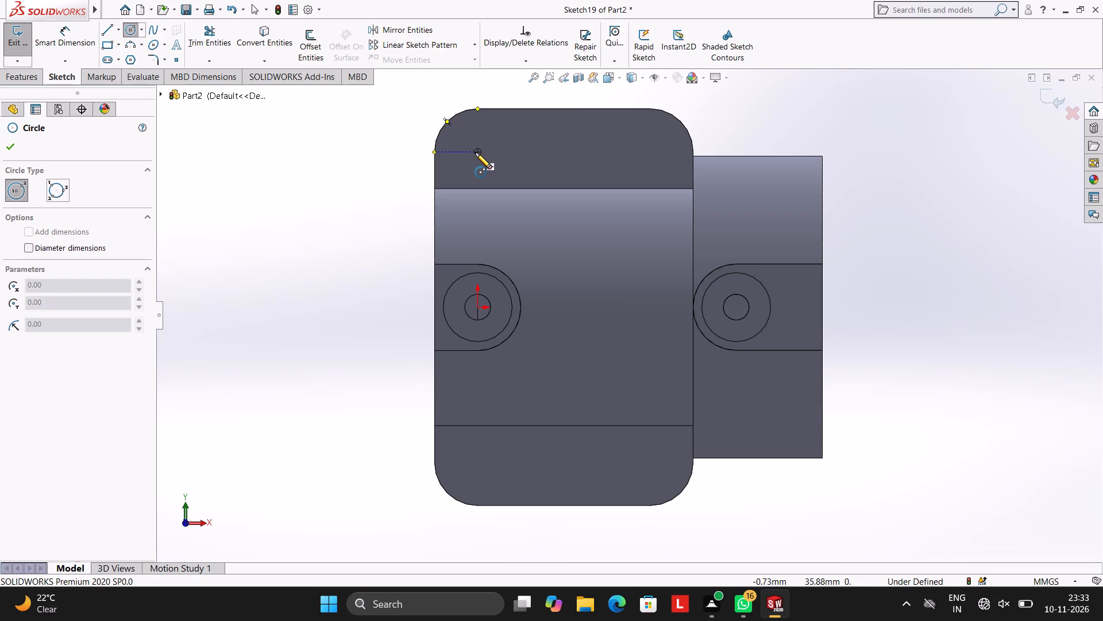
click(479, 152)
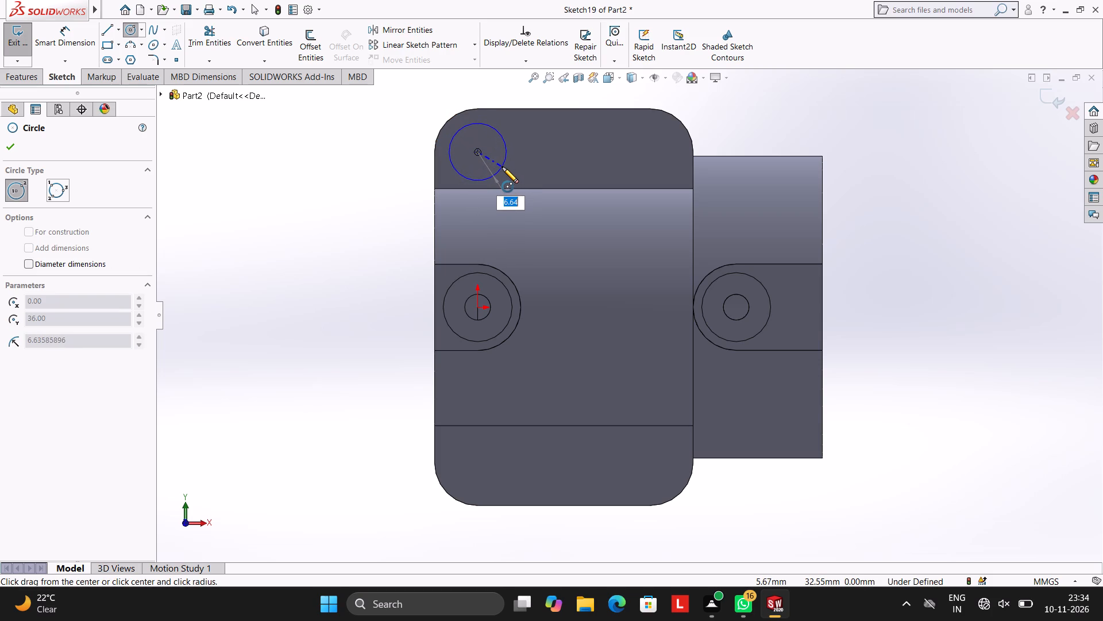
key(5)
key(Return)
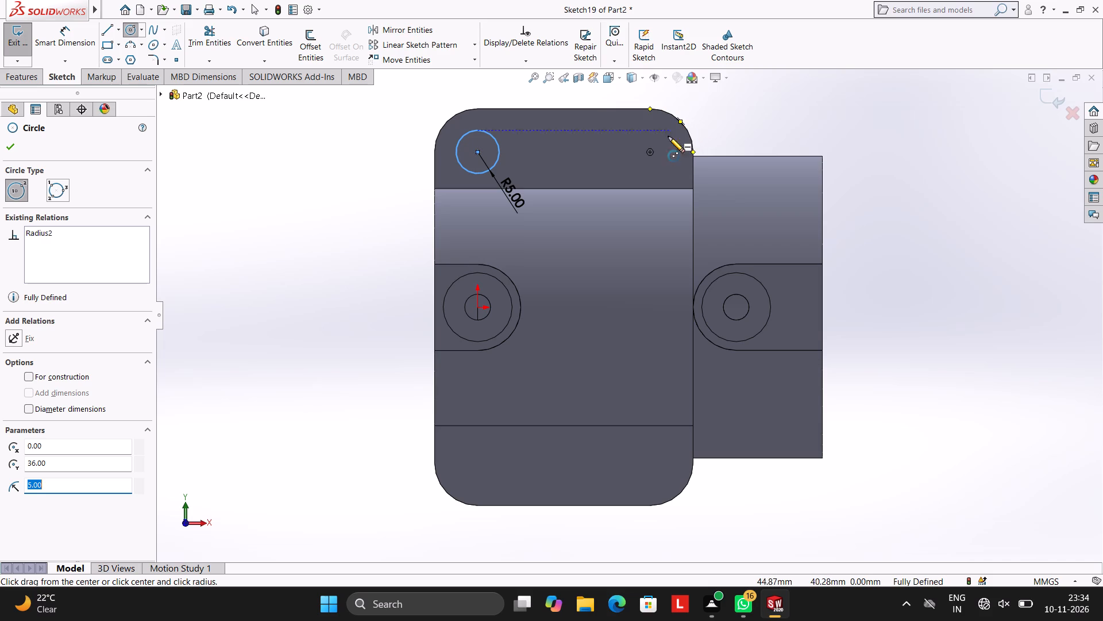
click(651, 151)
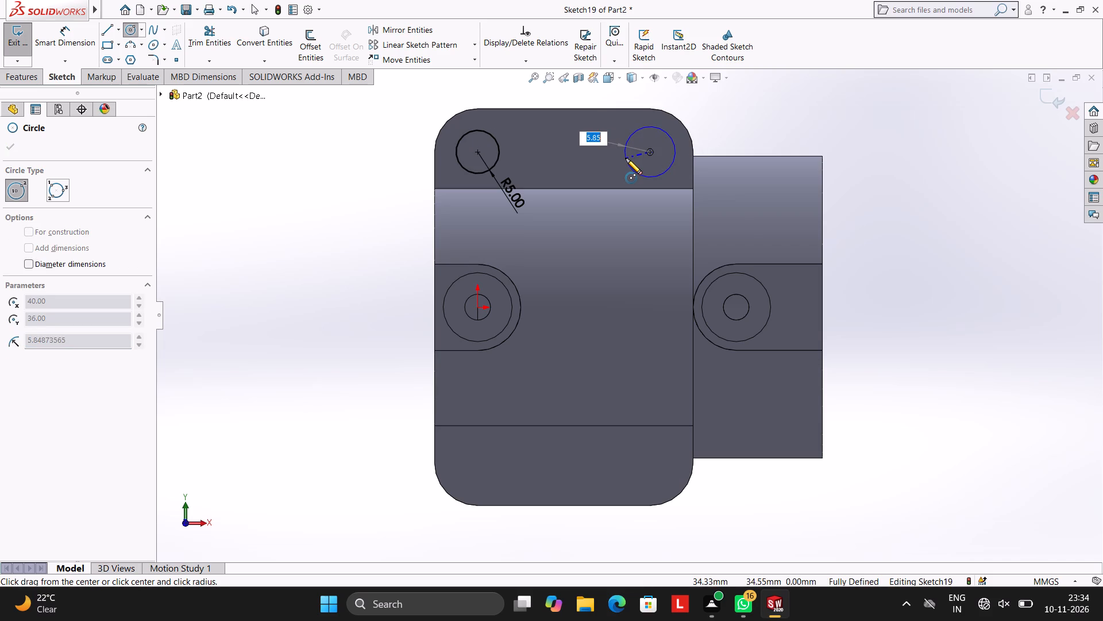
key(5)
key(Return)
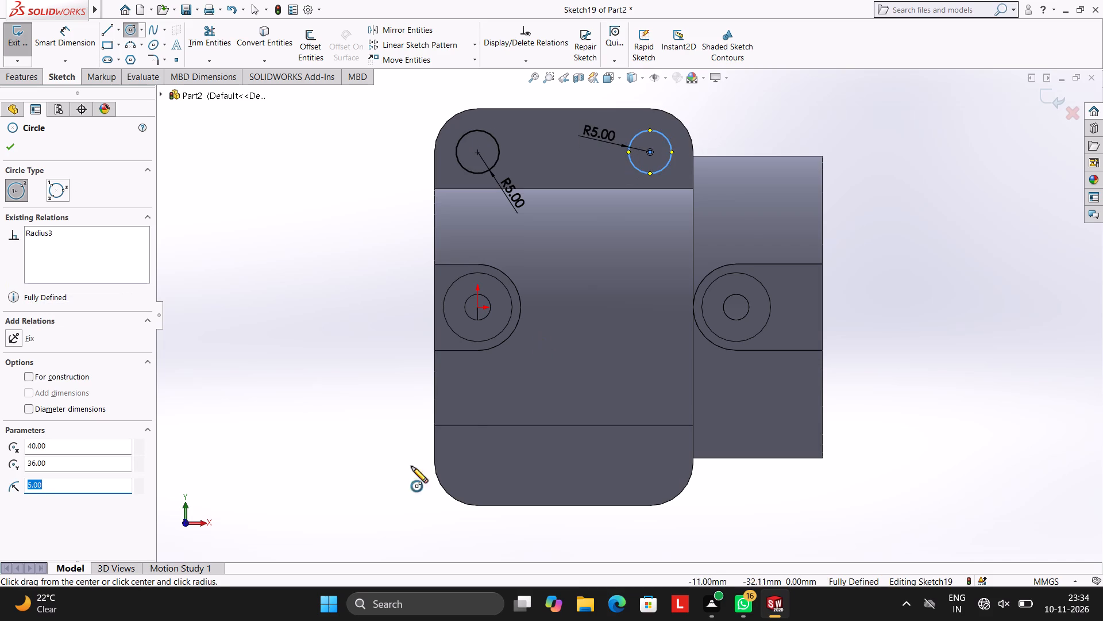
Sketch two 5 mm radius circles on the lower flange, concentric with its rounded corners.
click(479, 463)
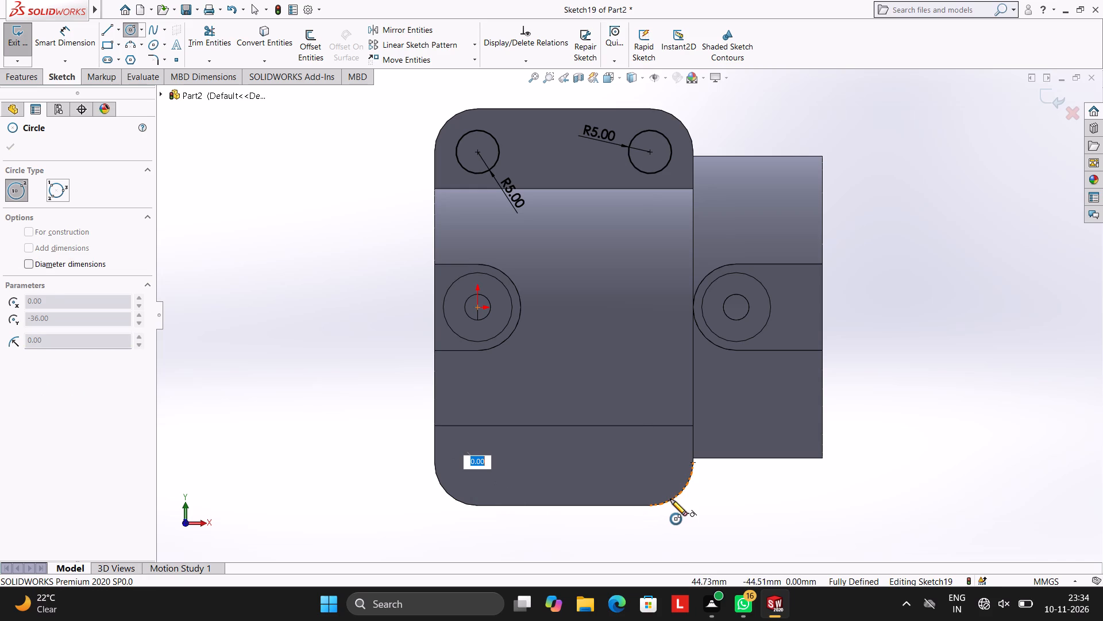
click(648, 463)
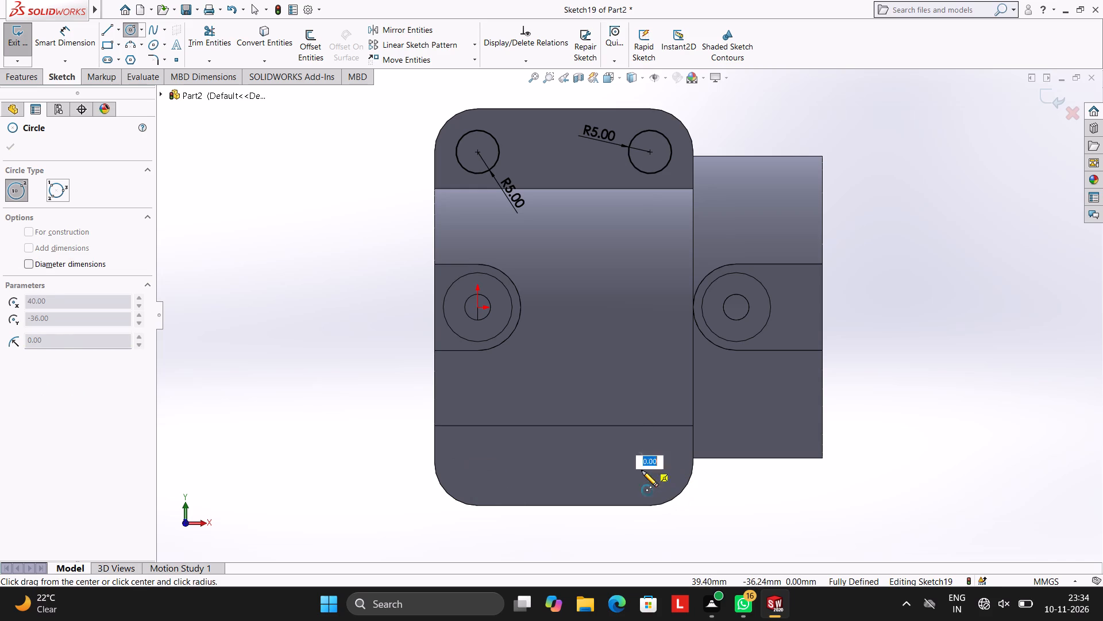
key(5)
key(Return)
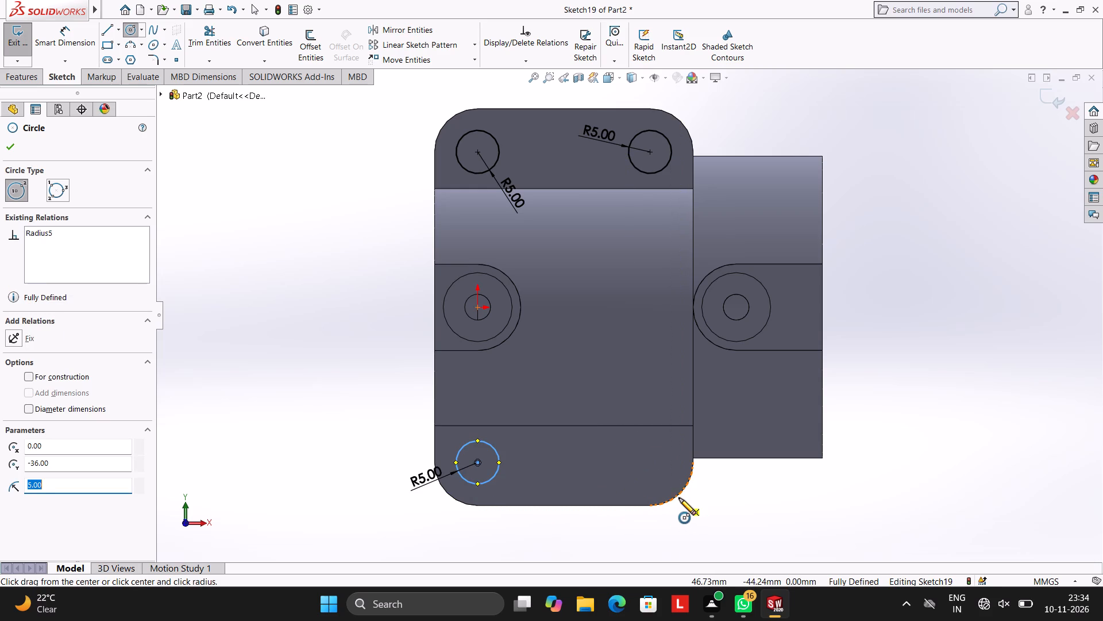
click(649, 462)
key(5)
key(Return)
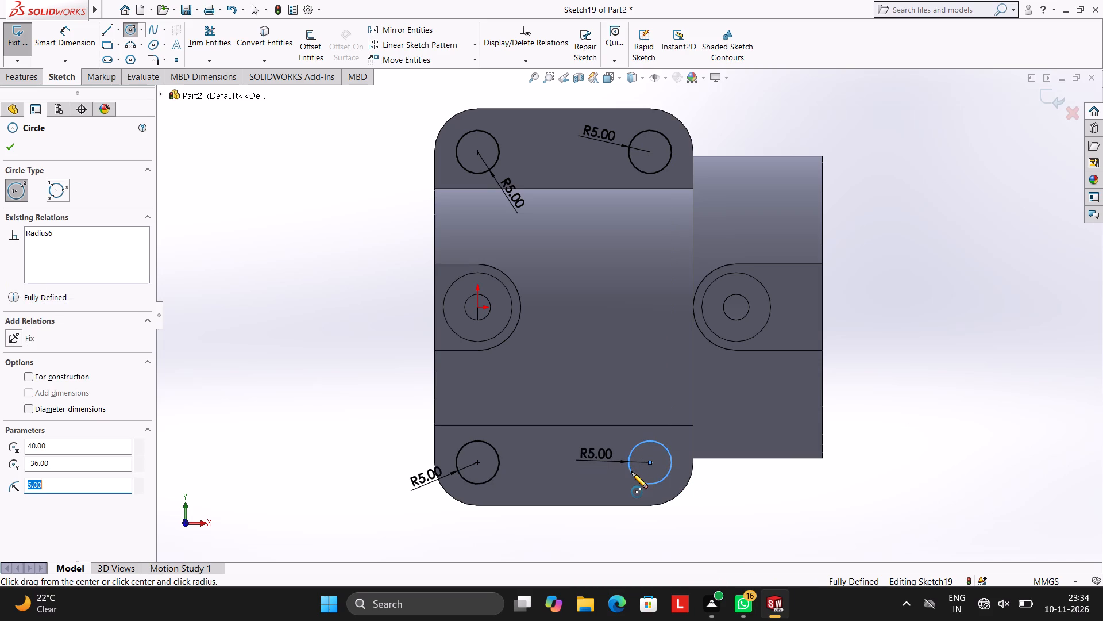
key(Escape)
key(Escape)
key(Escape)
key(Escape)
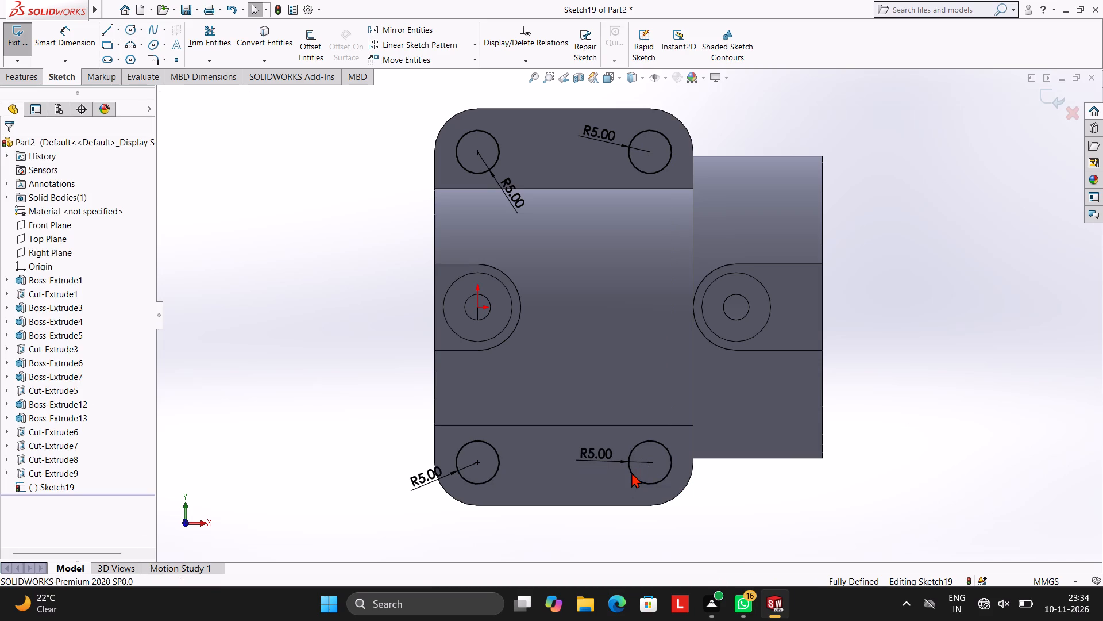
Cut-extrude the four corner circles into the flanges with a blind depth of 10 mm.
click(11, 77)
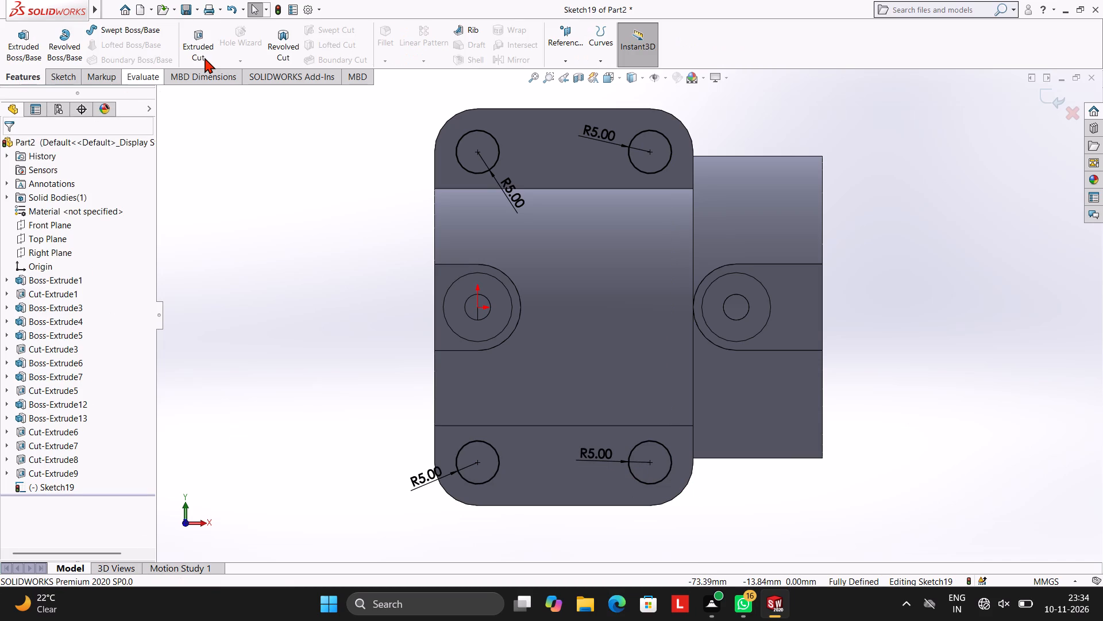
click(203, 57)
middle_drag(347, 181, 483, 188)
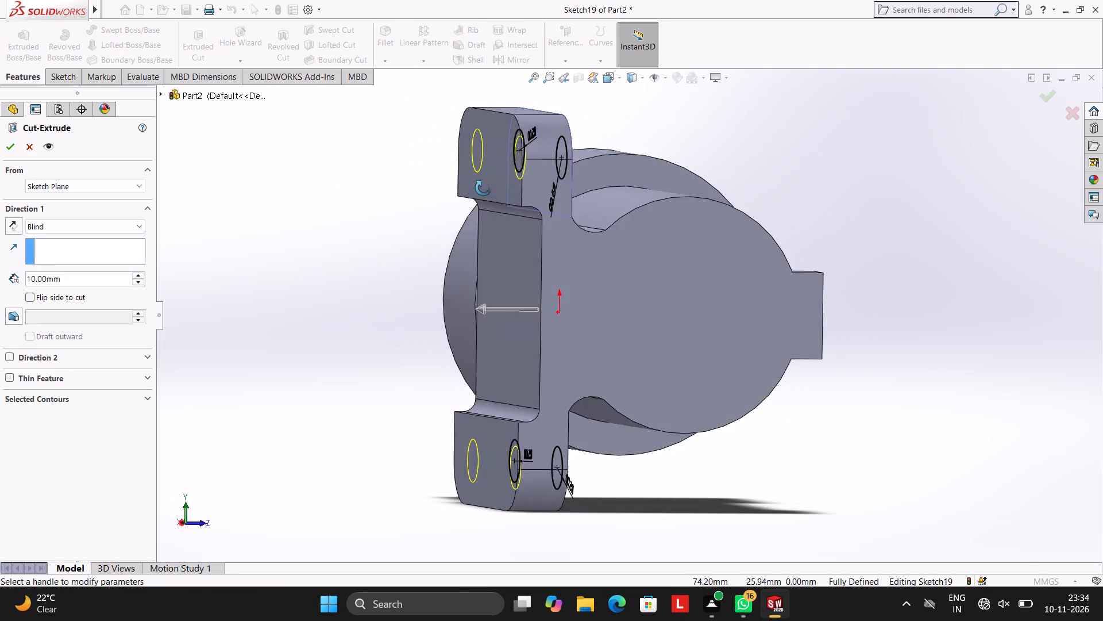
middle_drag(483, 188, 464, 186)
click(84, 275)
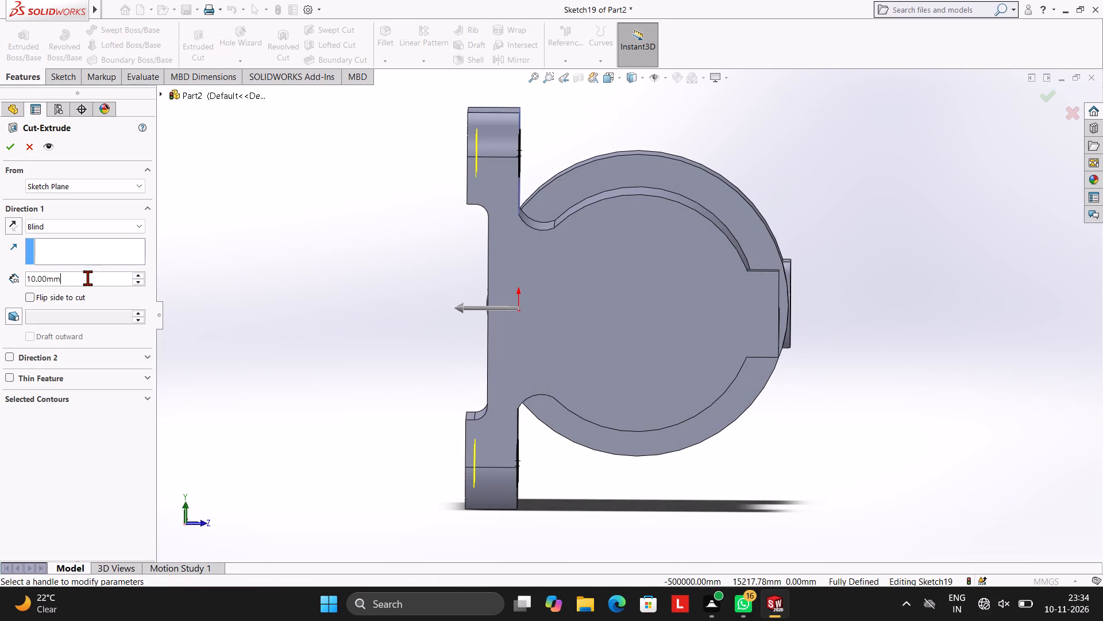
drag(11, 145, 19, 145)
click(11, 147)
Examine the flange corner holes, the cylinder and its collar from several angles.
click(353, 205)
scroll(355, 207, up, 2)
middle_drag(441, 245, 380, 219)
scroll(435, 245, up, 1)
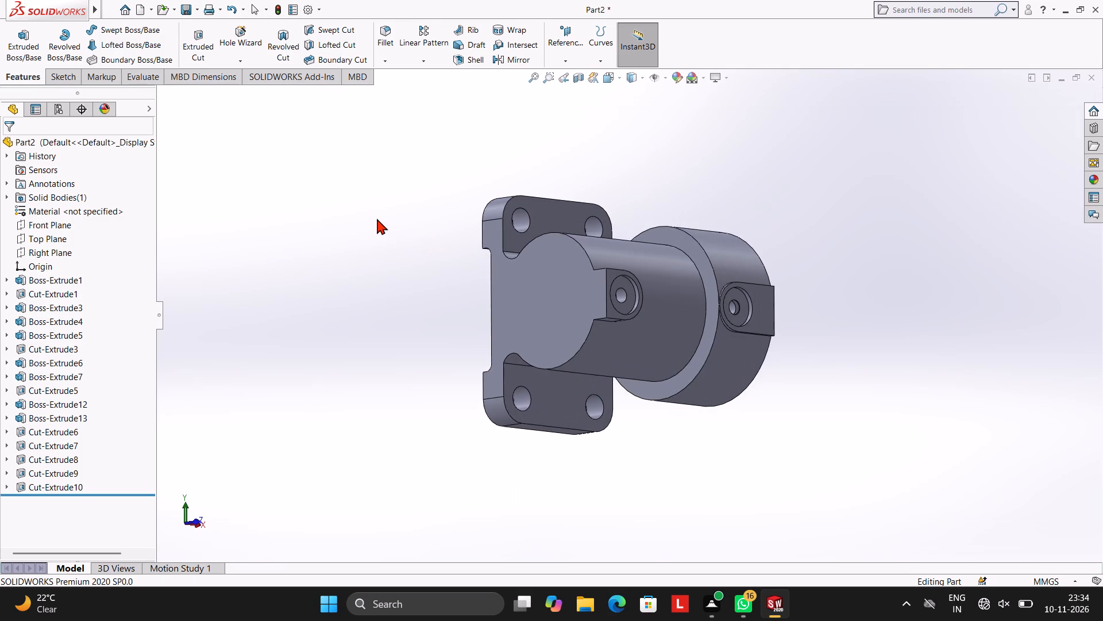
middle_drag(568, 236, 530, 241)
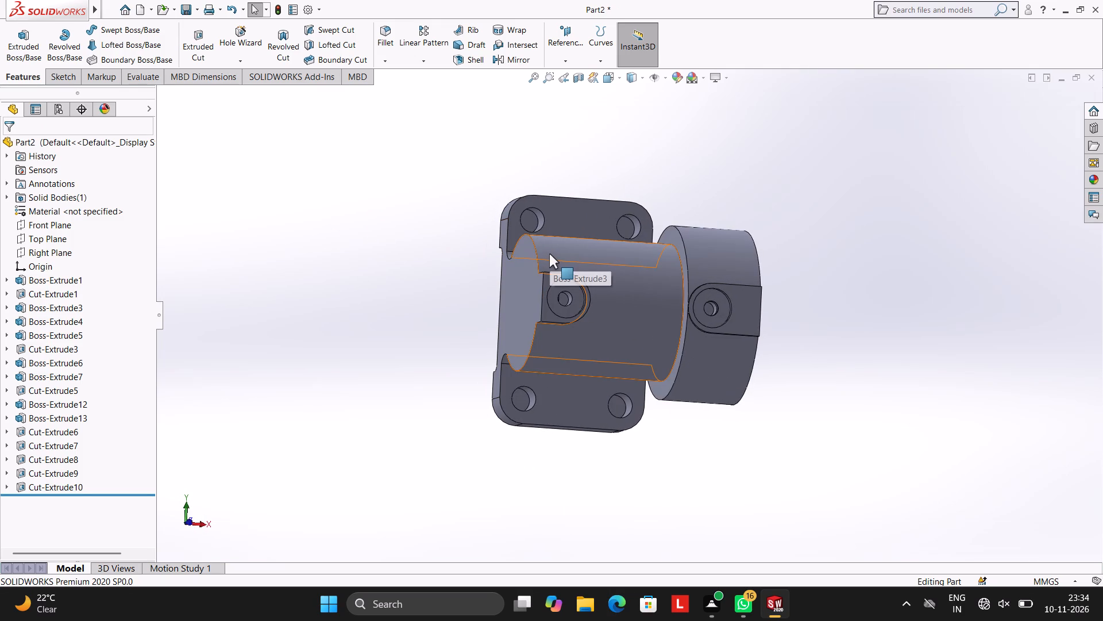
middle_drag(696, 194, 715, 198)
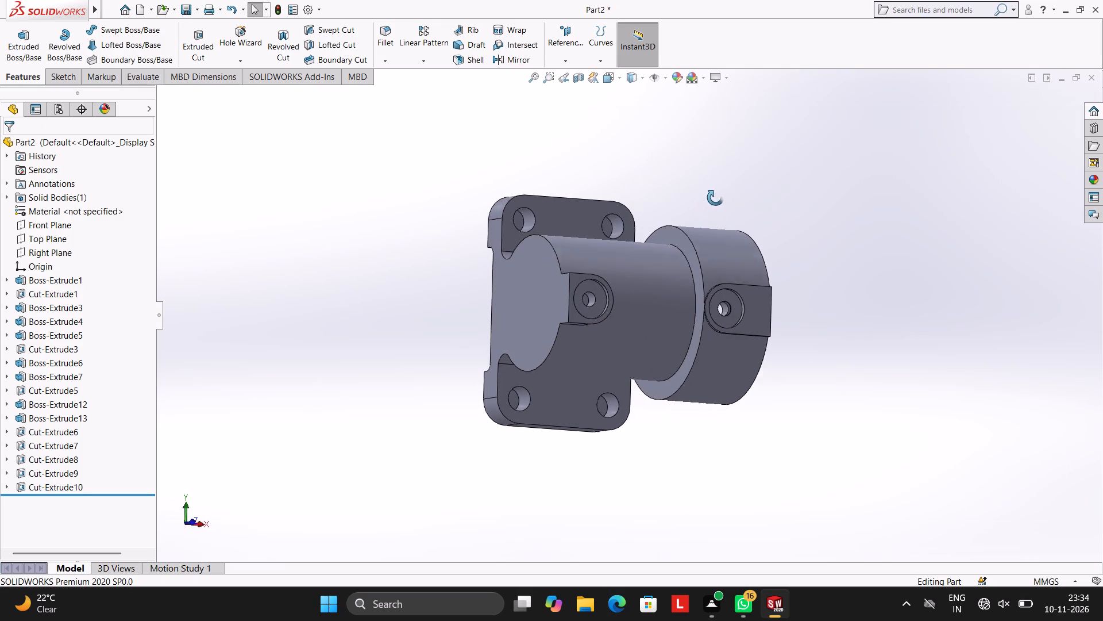
middle_drag(715, 198, 718, 200)
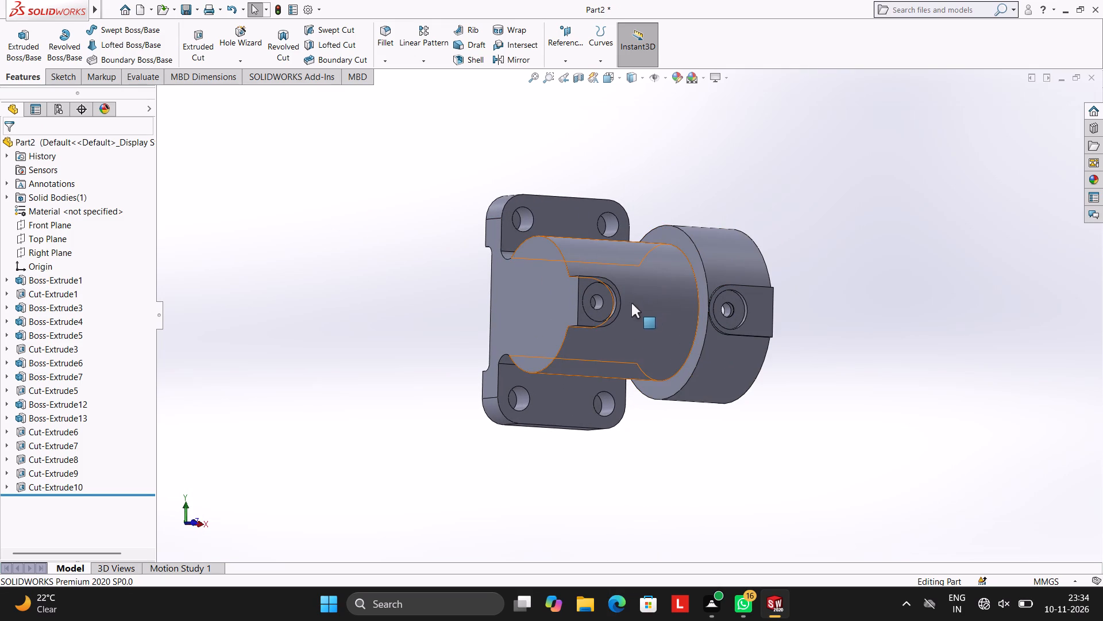
scroll(632, 310, up, 1)
scroll(628, 294, down, 2)
middle_drag(637, 243, 693, 244)
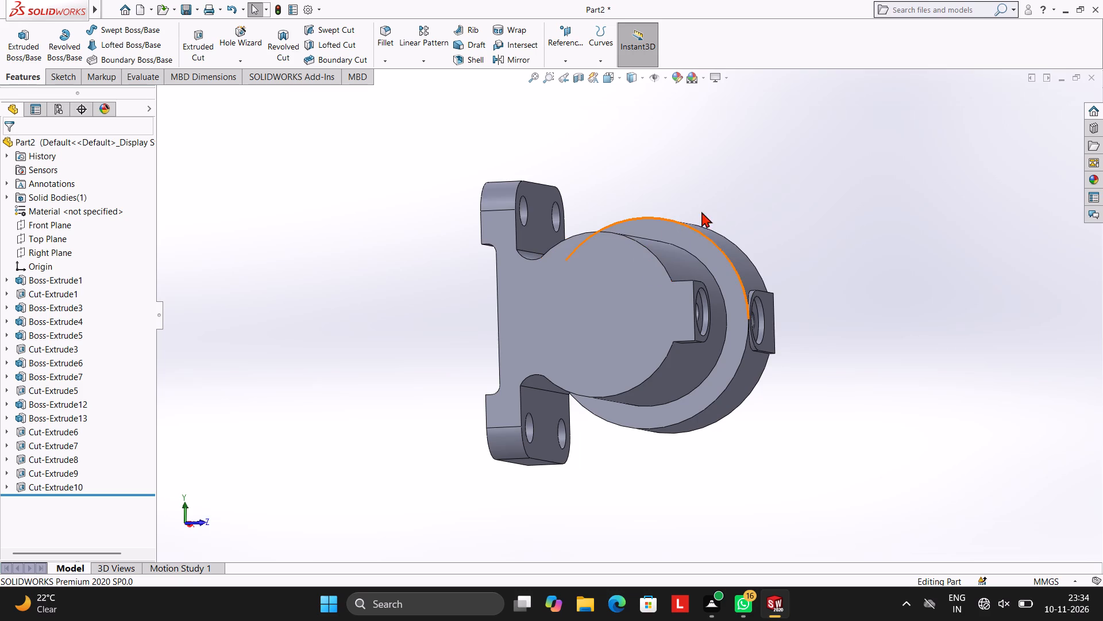
middle_drag(753, 173, 685, 175)
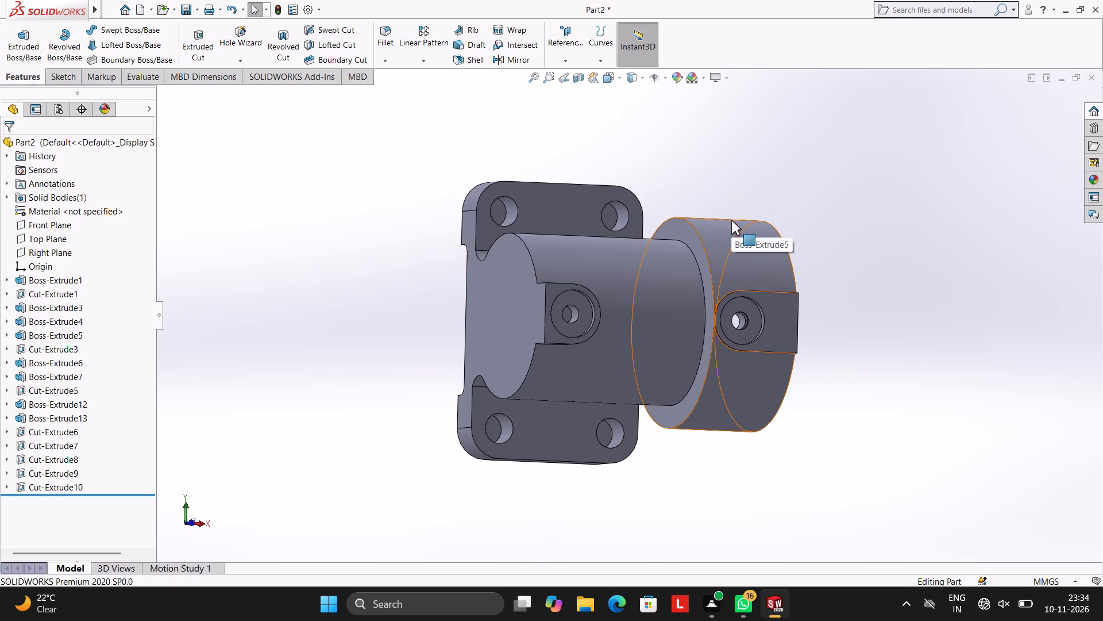
Start a sketch on the upper flange's face and draw a 3 mm radius circle midway between its holes, about 40 mm above the origin.
click(561, 207)
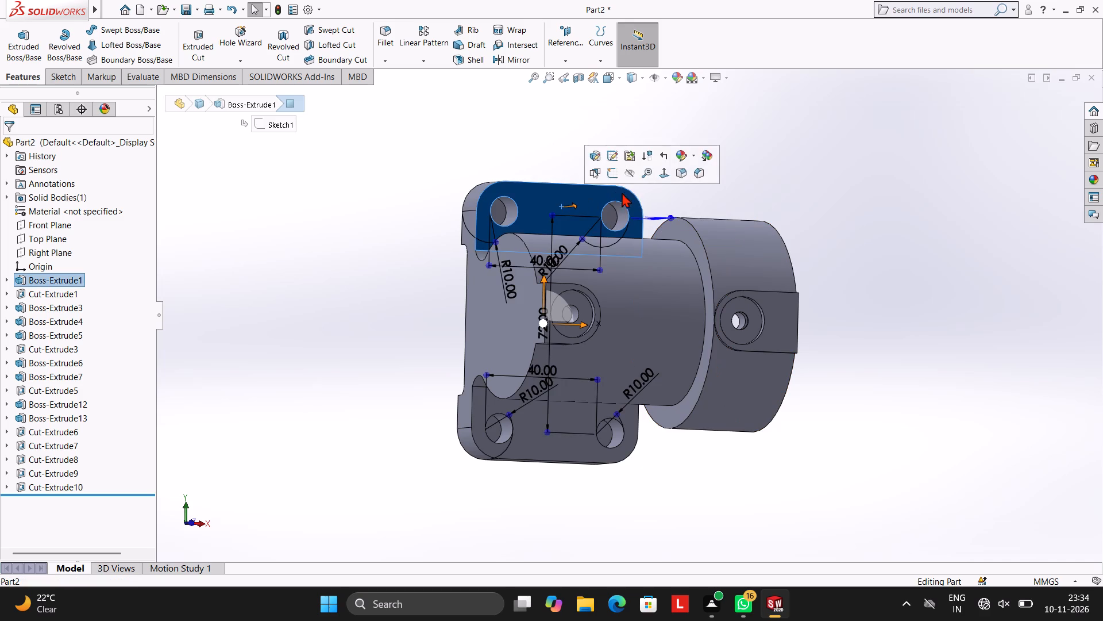
click(614, 175)
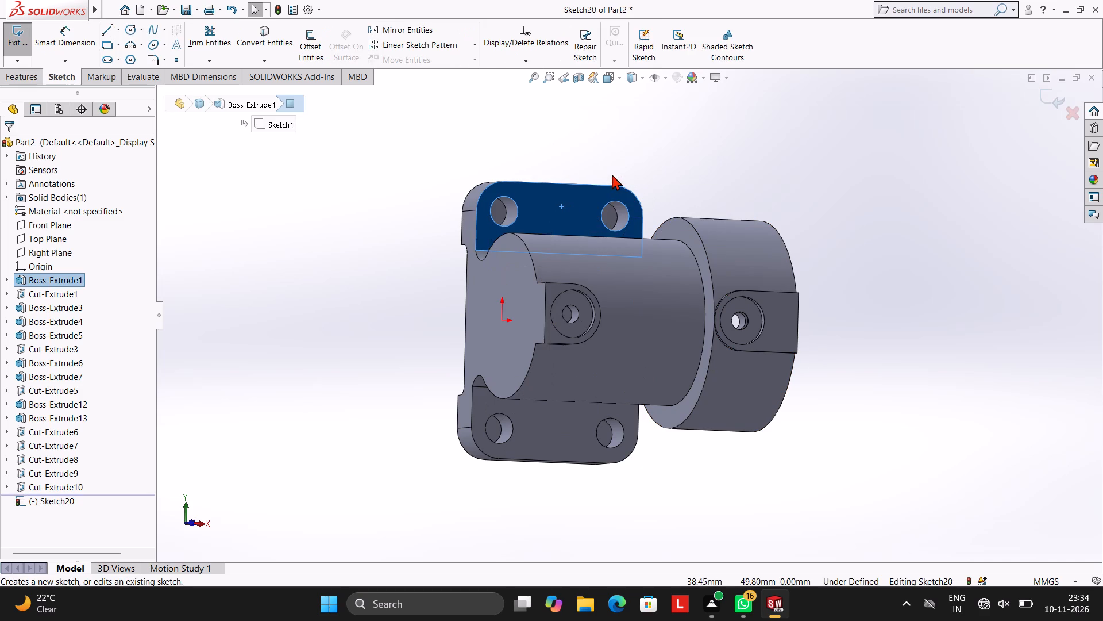
key(ctrl+8)
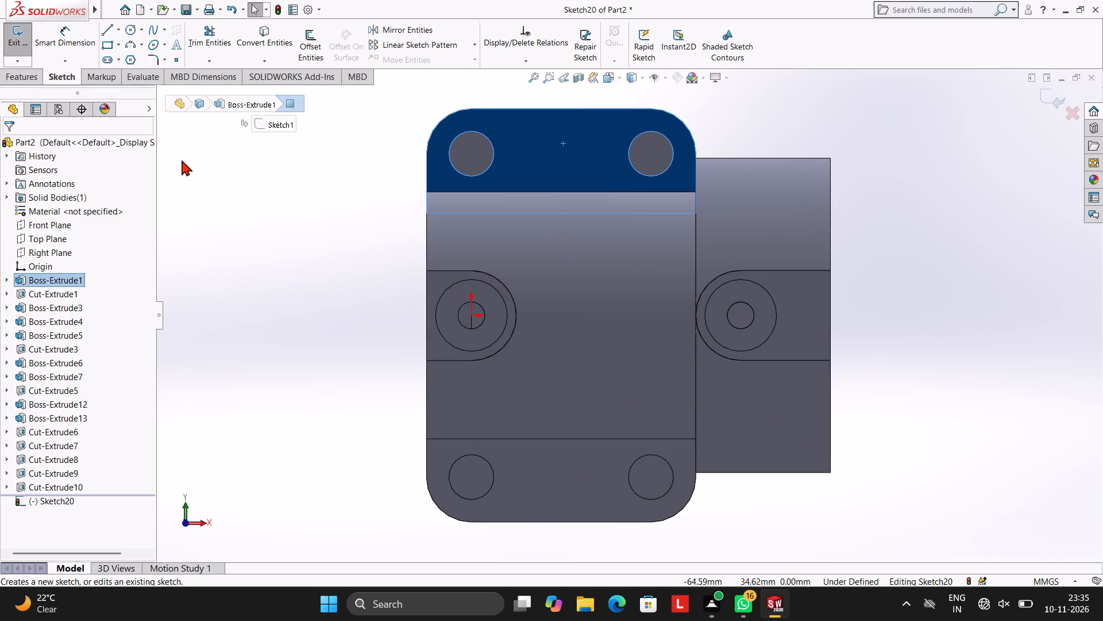
click(128, 28)
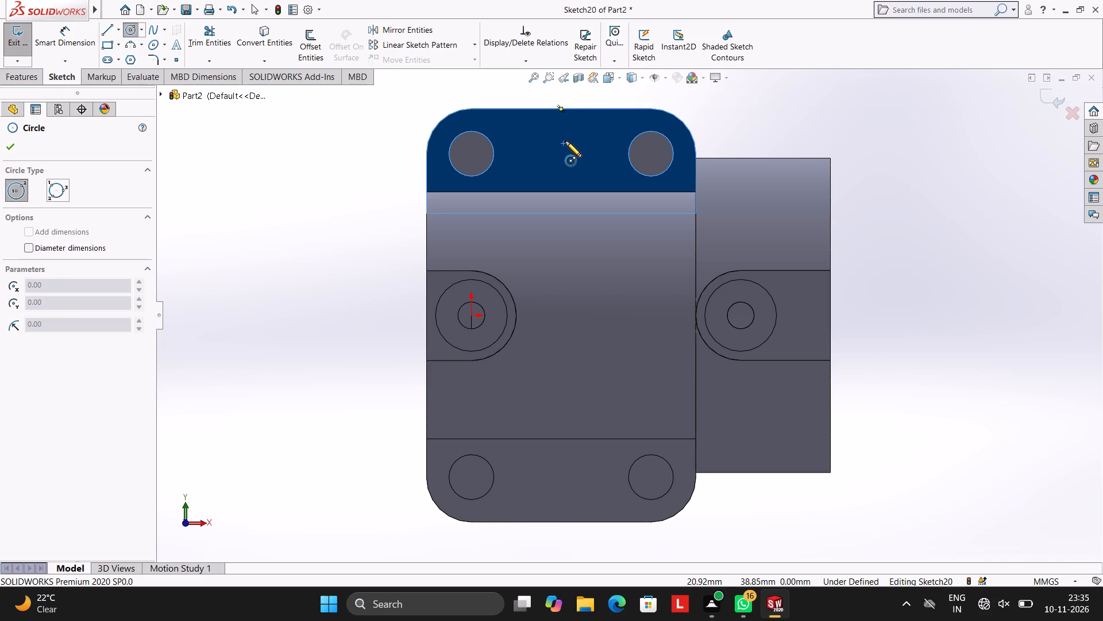
key(Escape)
key(Escape)
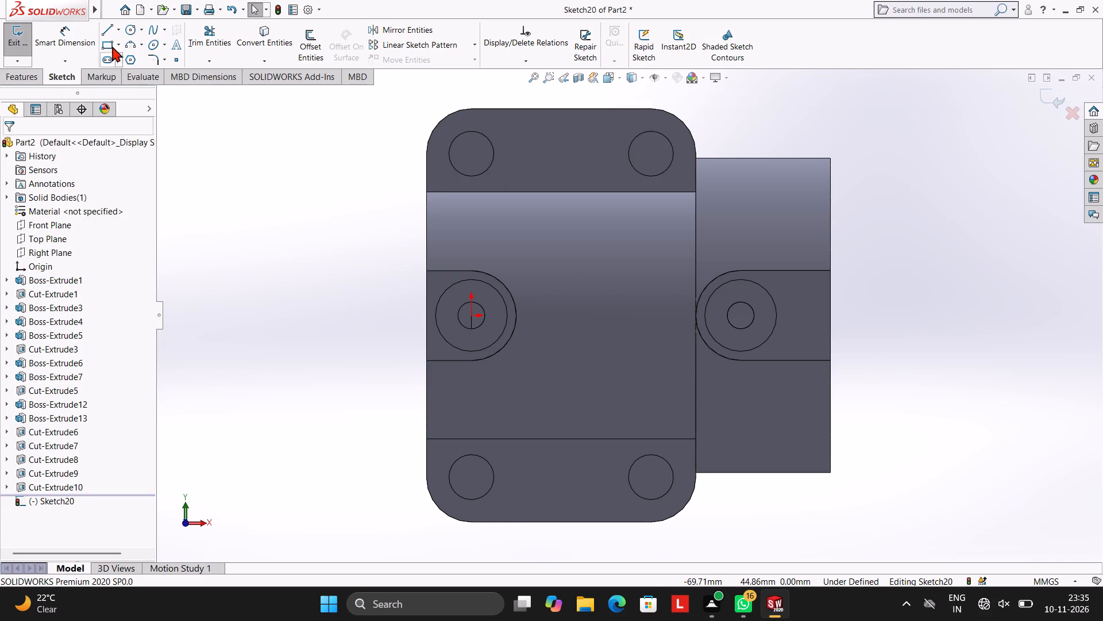
click(130, 26)
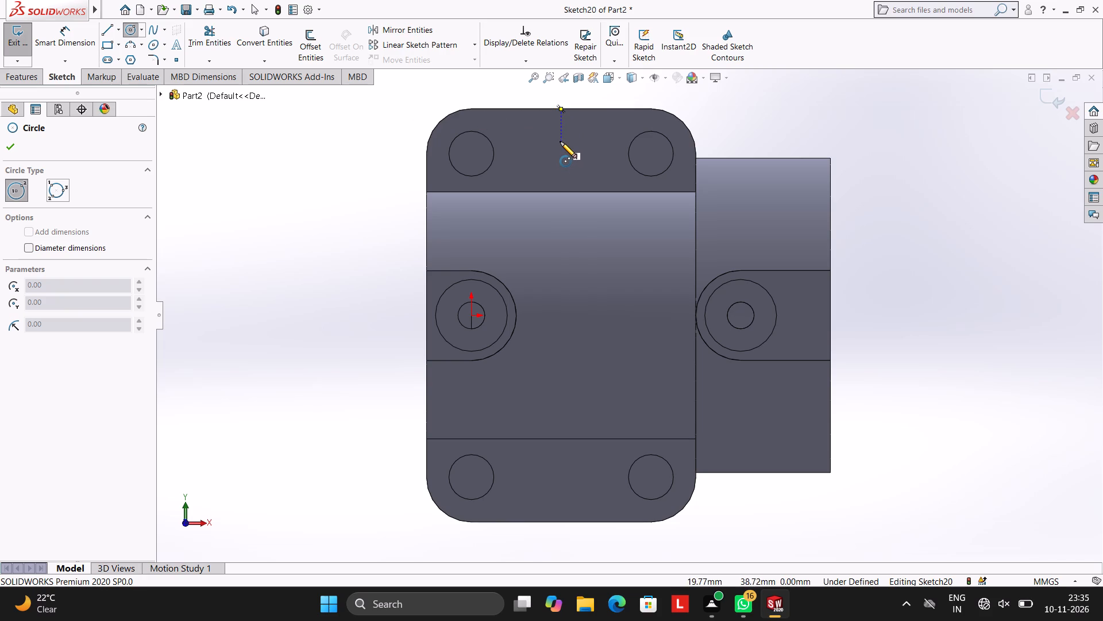
click(561, 136)
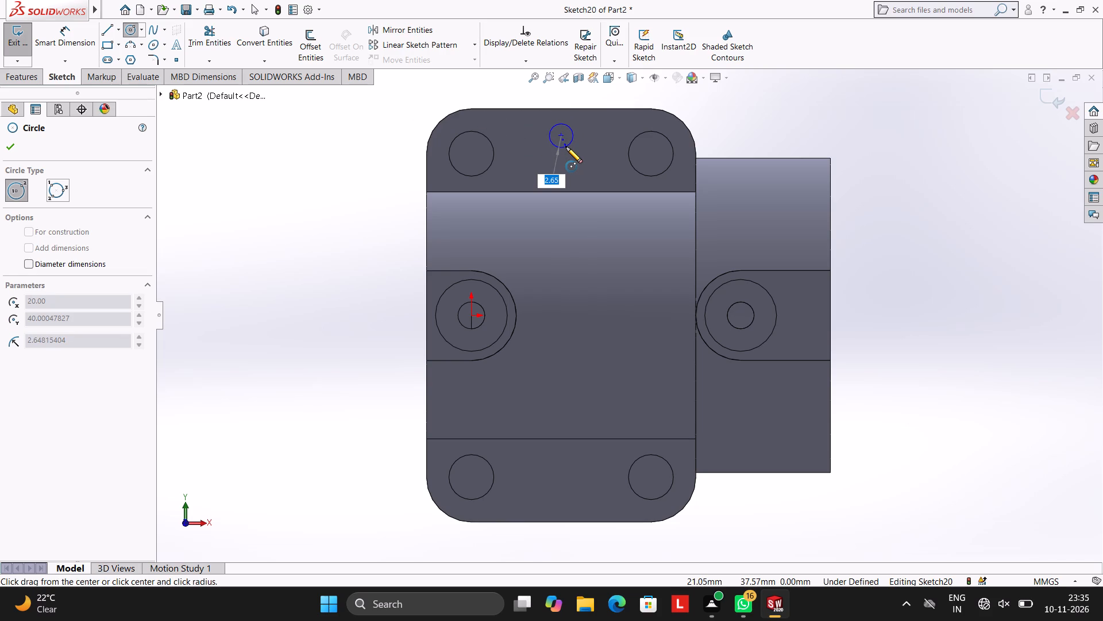
key(3)
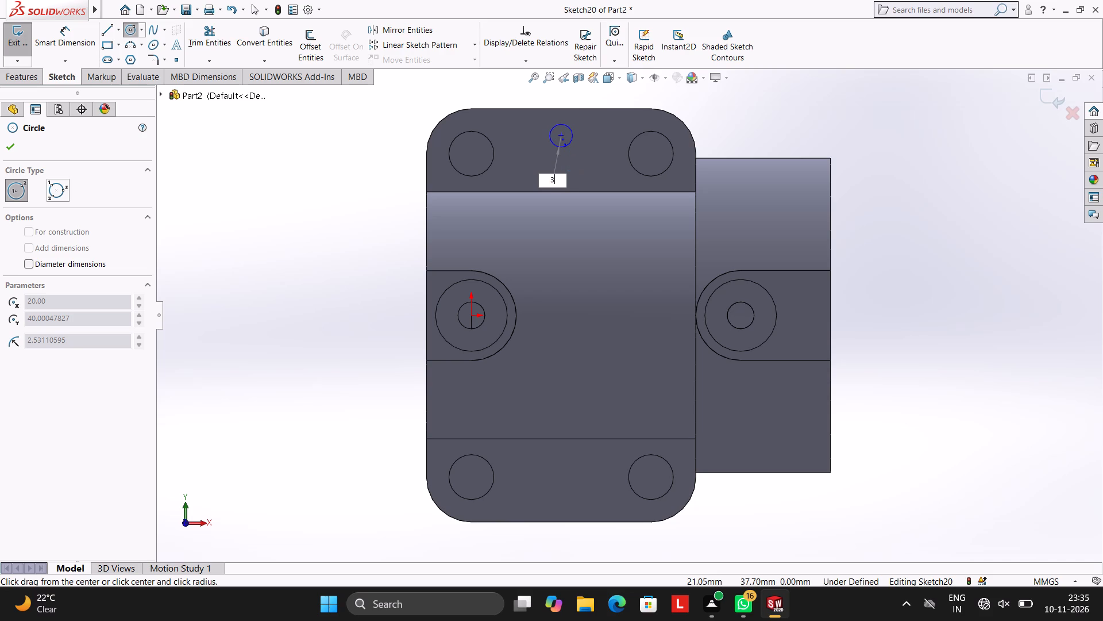
key(Return)
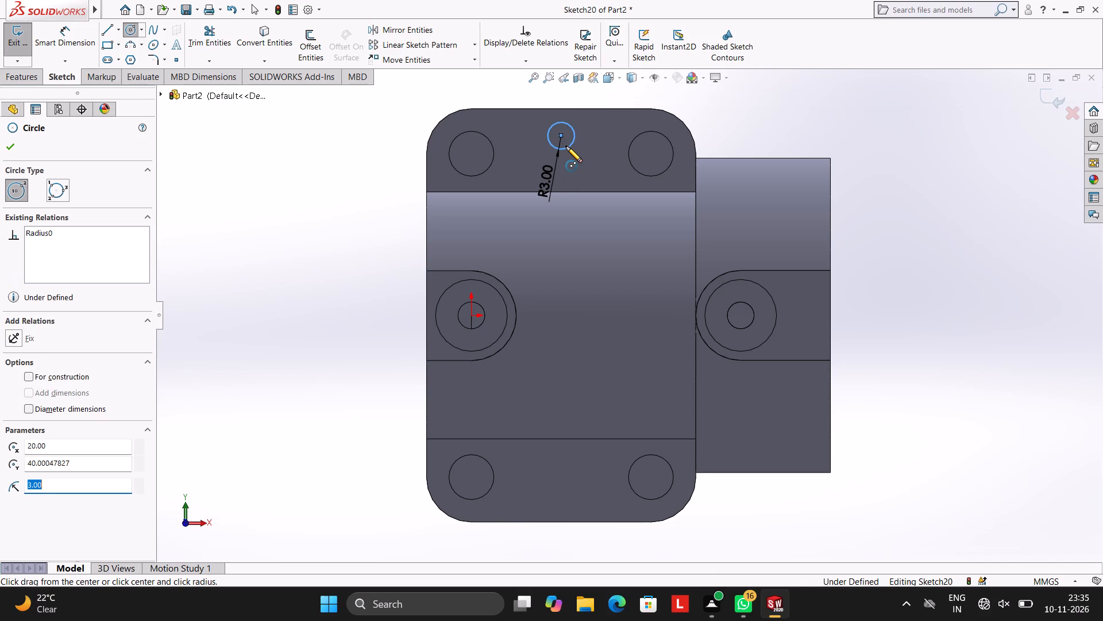
key(Escape)
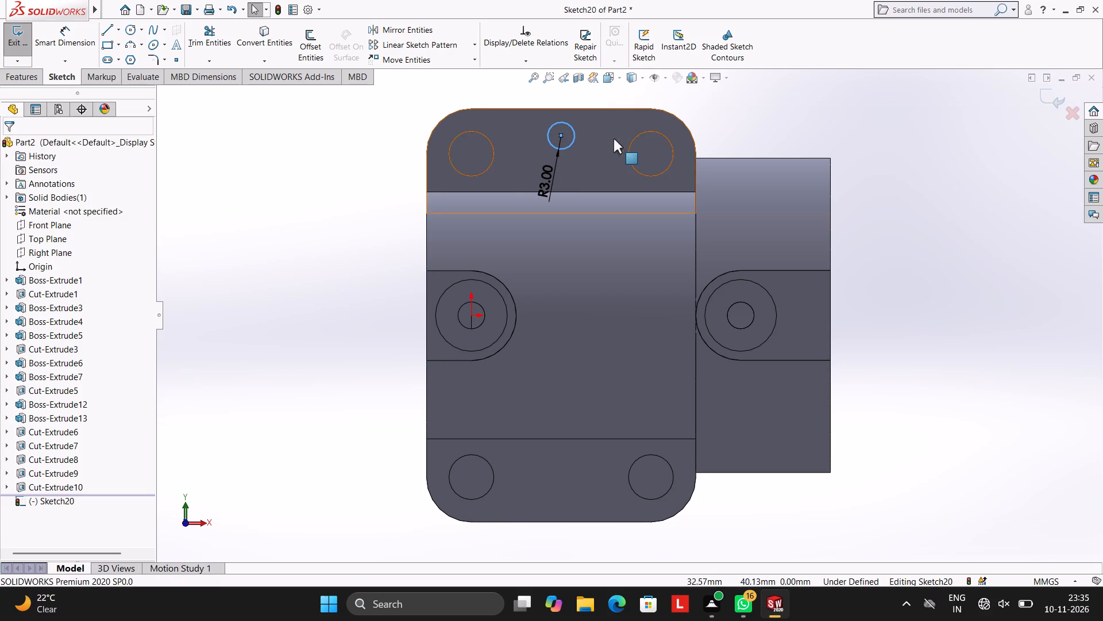
Add a 2 mm radius circle concentric with the 3 mm radius circle on the upper flange.
scroll(602, 146, down, 2)
click(130, 29)
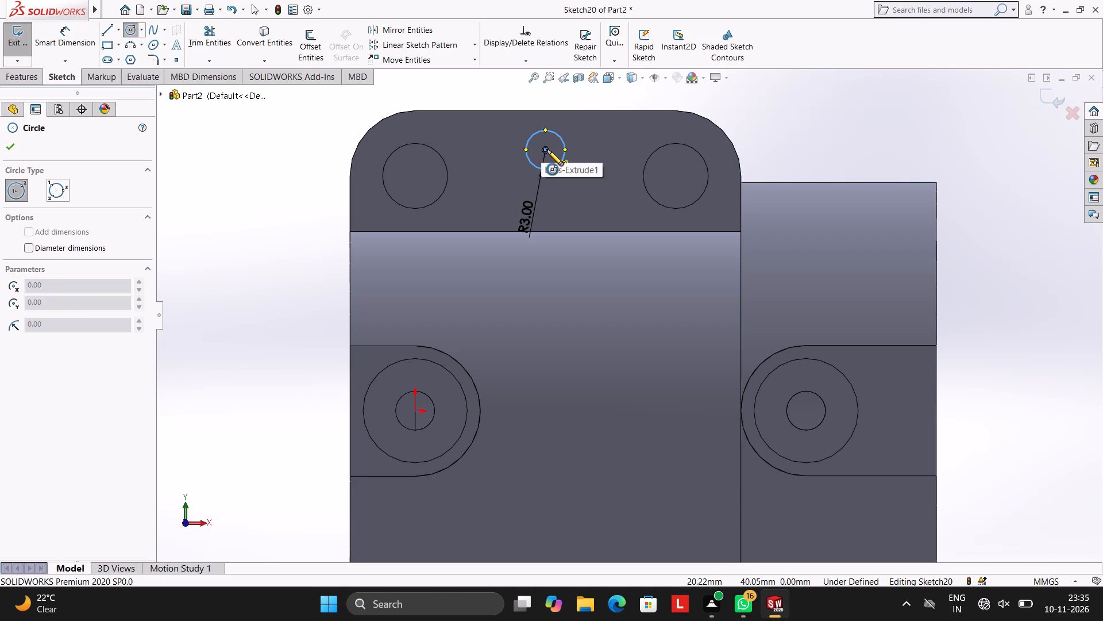
scroll(561, 155, up, 2)
scroll(562, 149, down, 5)
scroll(626, 352, down, 2)
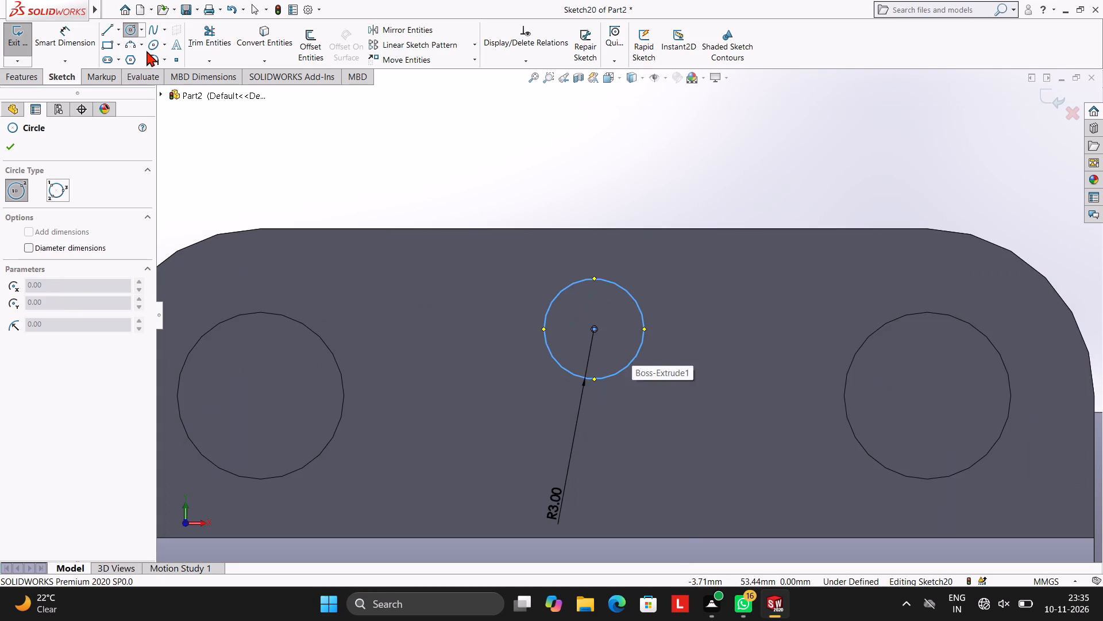
click(593, 329)
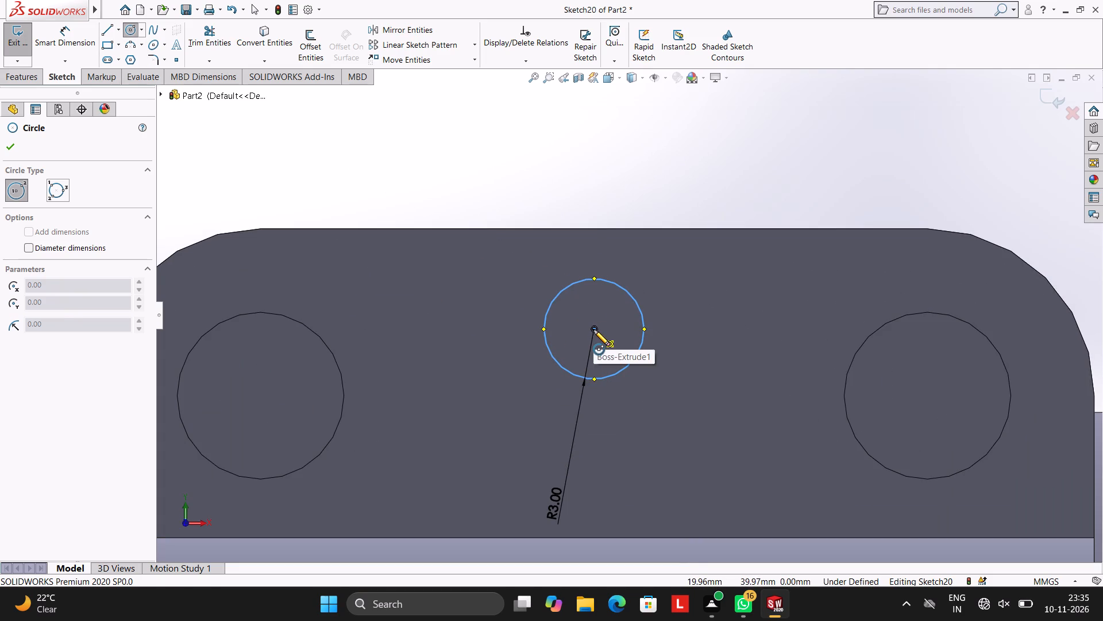
key(2)
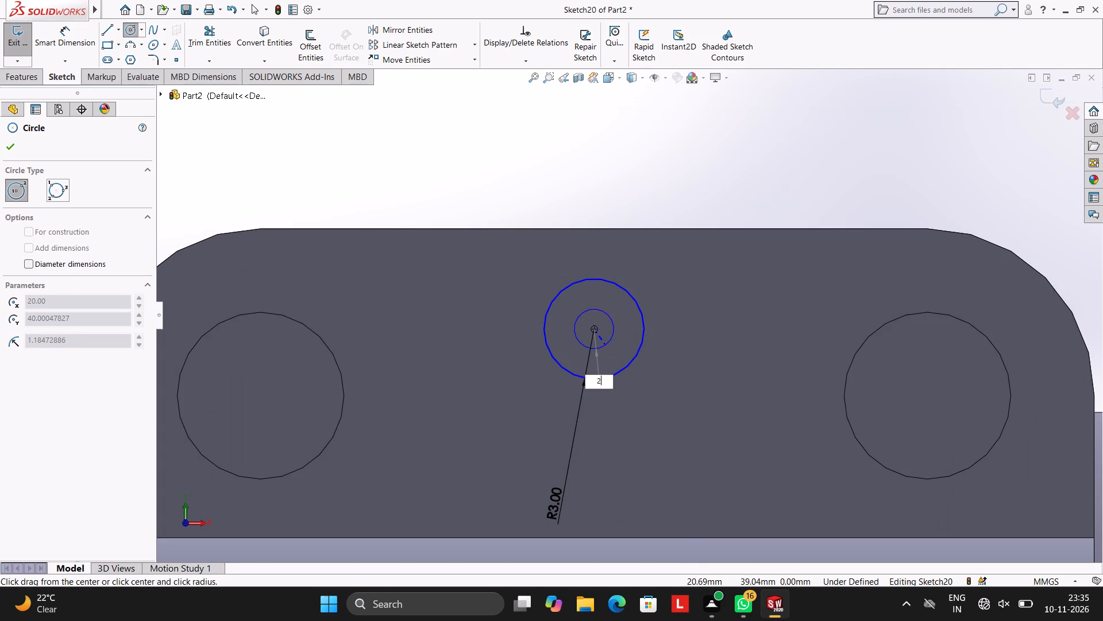
key(Return)
key(Escape)
key(Escape)
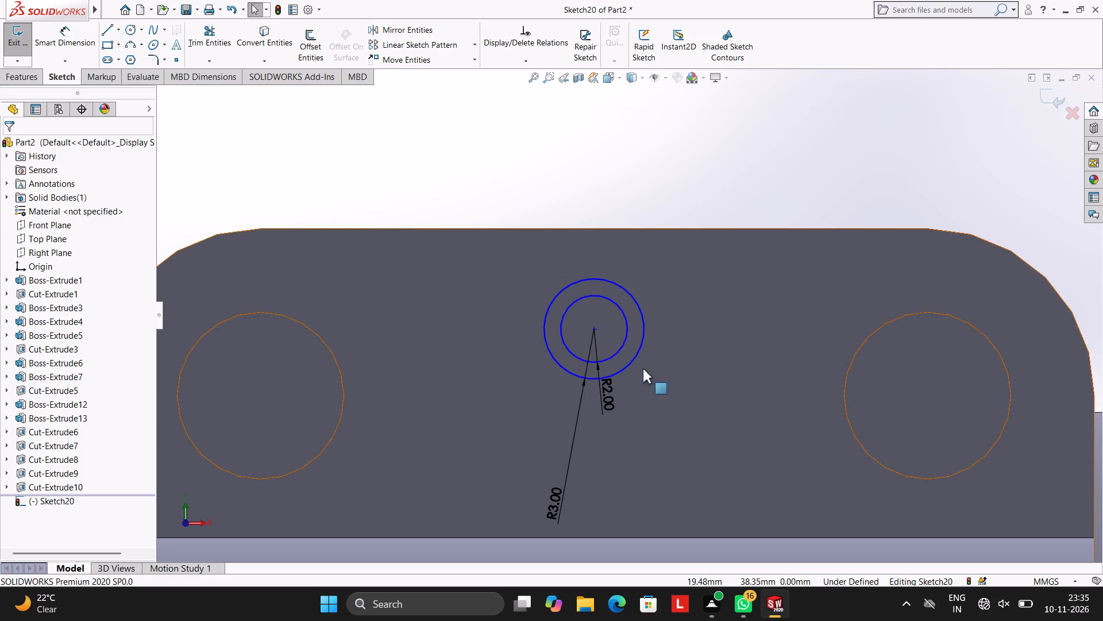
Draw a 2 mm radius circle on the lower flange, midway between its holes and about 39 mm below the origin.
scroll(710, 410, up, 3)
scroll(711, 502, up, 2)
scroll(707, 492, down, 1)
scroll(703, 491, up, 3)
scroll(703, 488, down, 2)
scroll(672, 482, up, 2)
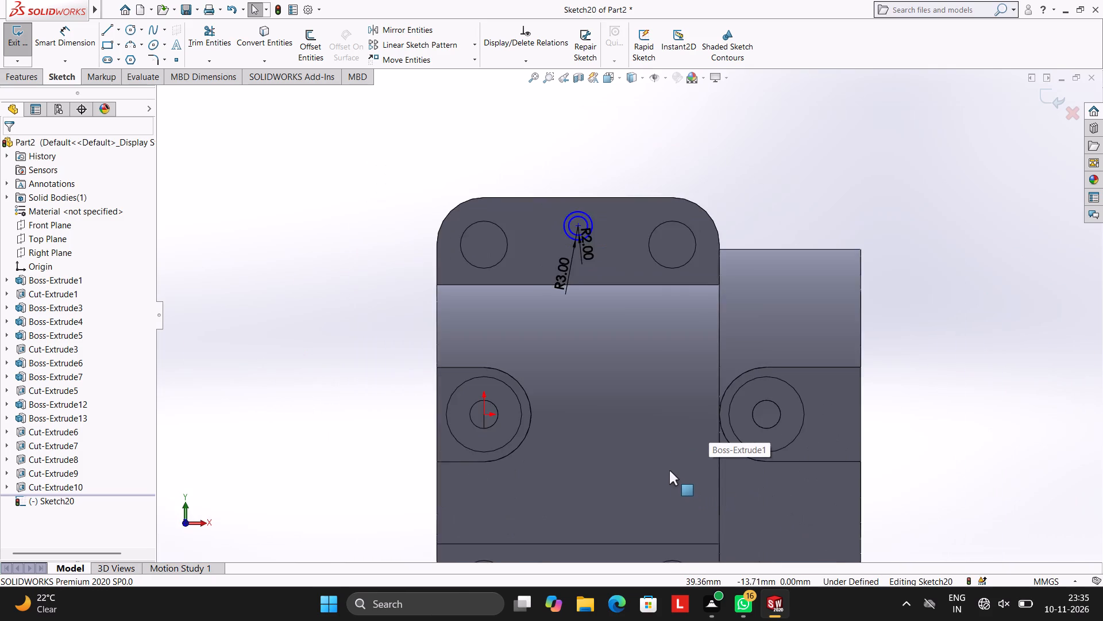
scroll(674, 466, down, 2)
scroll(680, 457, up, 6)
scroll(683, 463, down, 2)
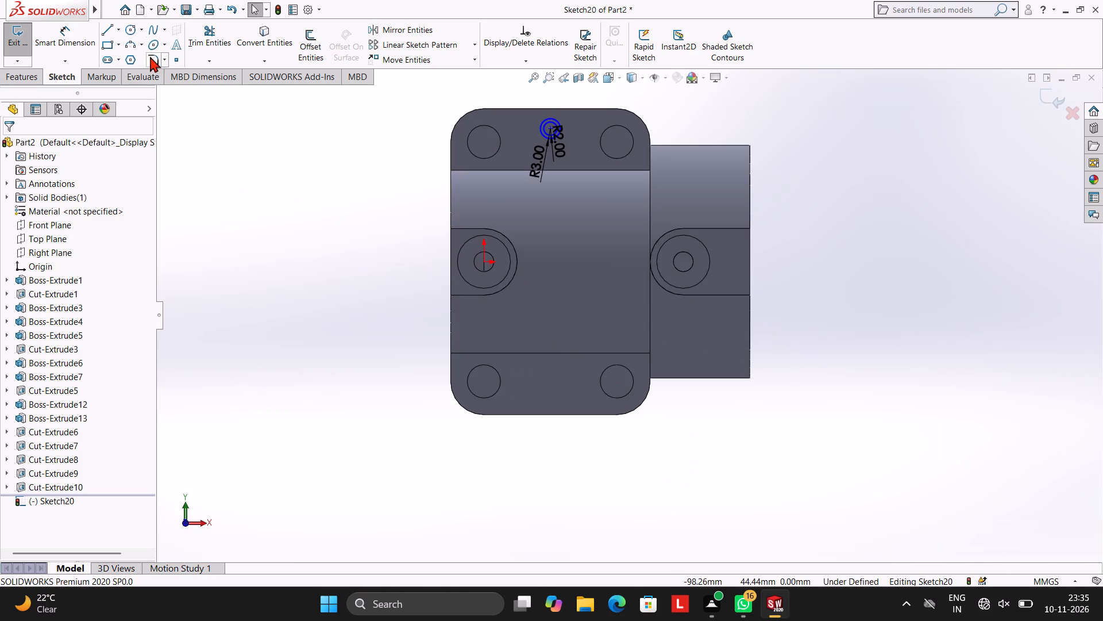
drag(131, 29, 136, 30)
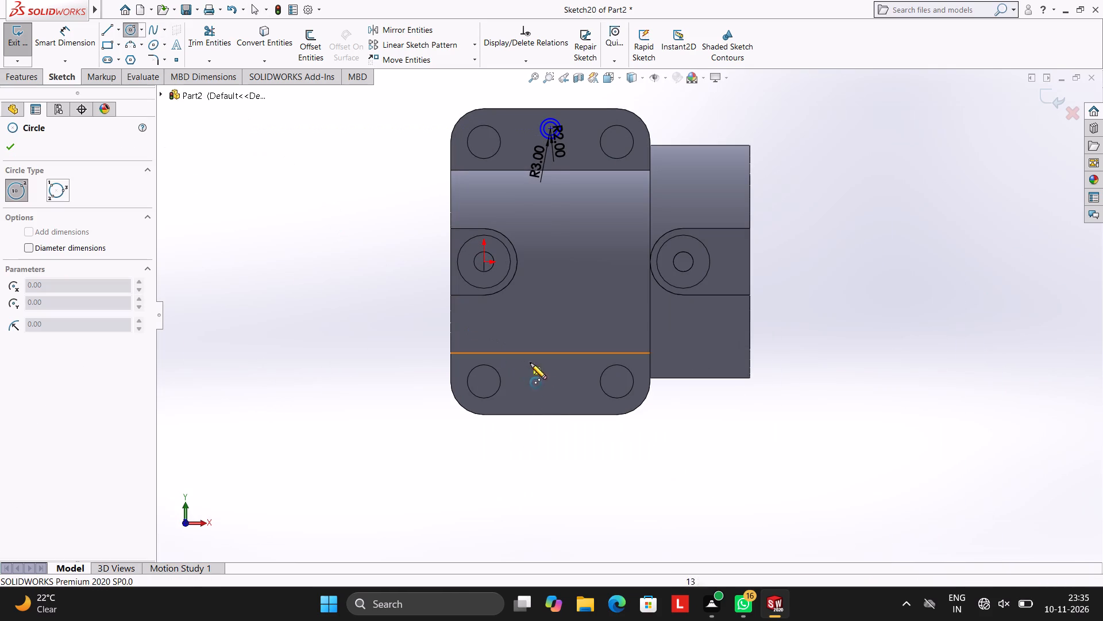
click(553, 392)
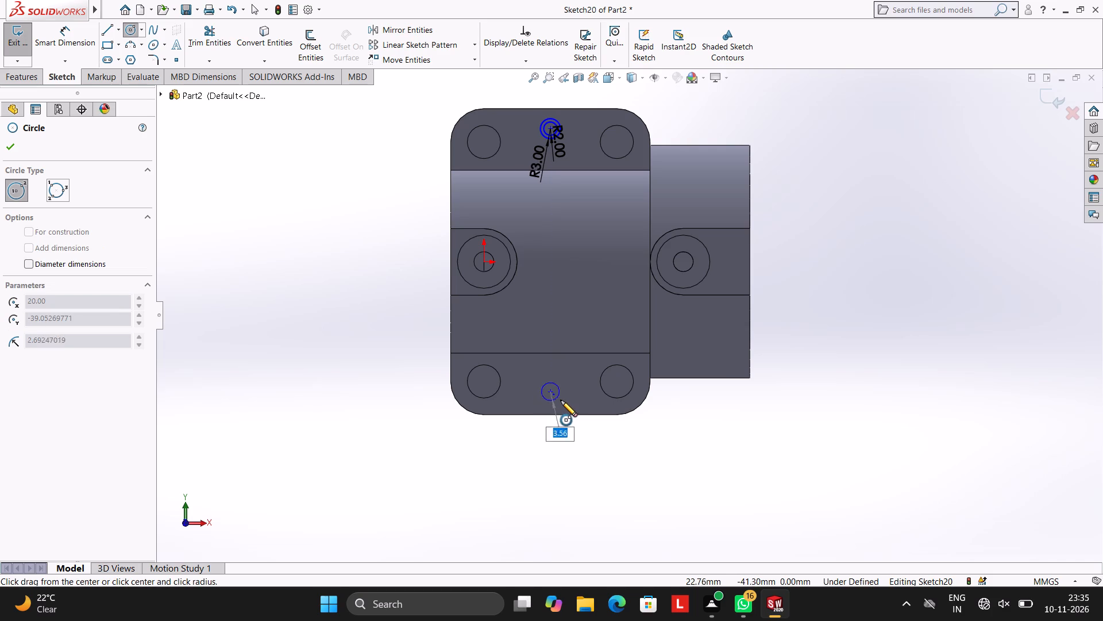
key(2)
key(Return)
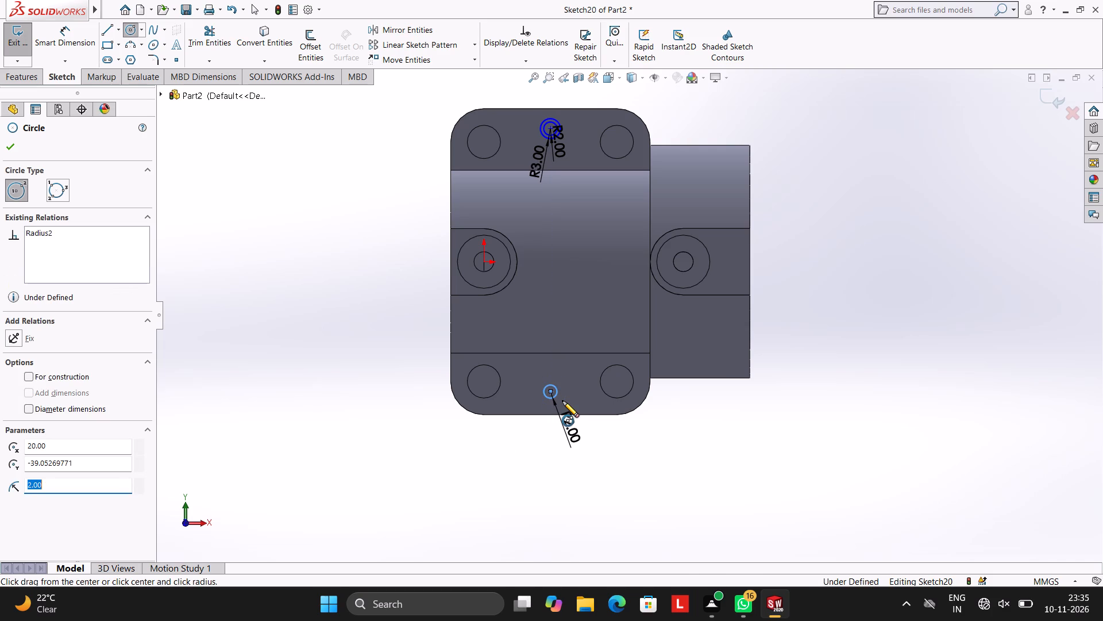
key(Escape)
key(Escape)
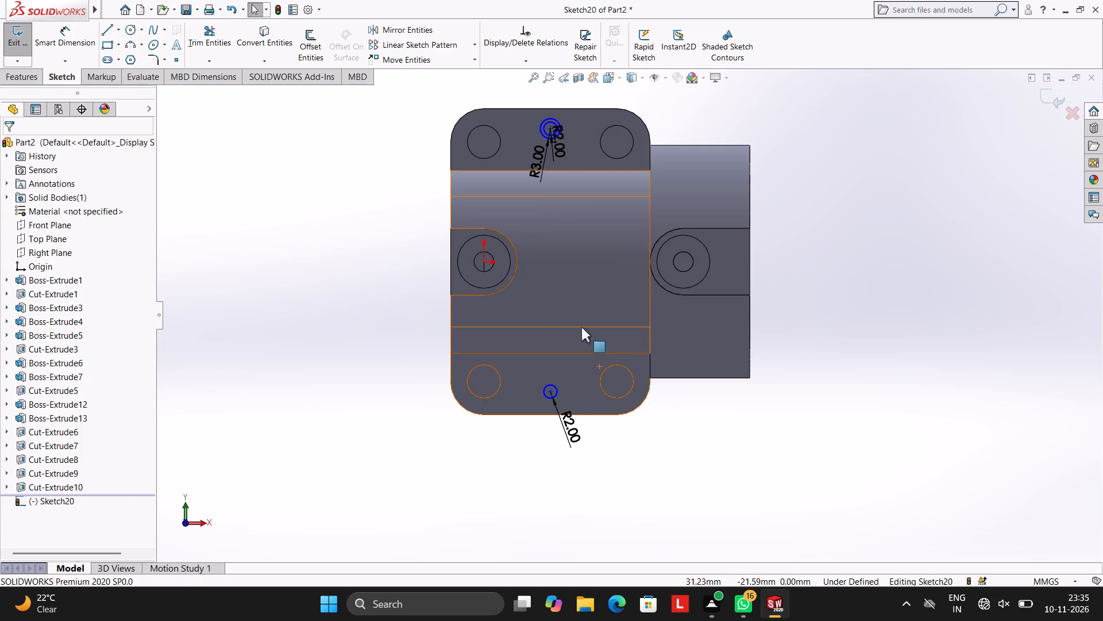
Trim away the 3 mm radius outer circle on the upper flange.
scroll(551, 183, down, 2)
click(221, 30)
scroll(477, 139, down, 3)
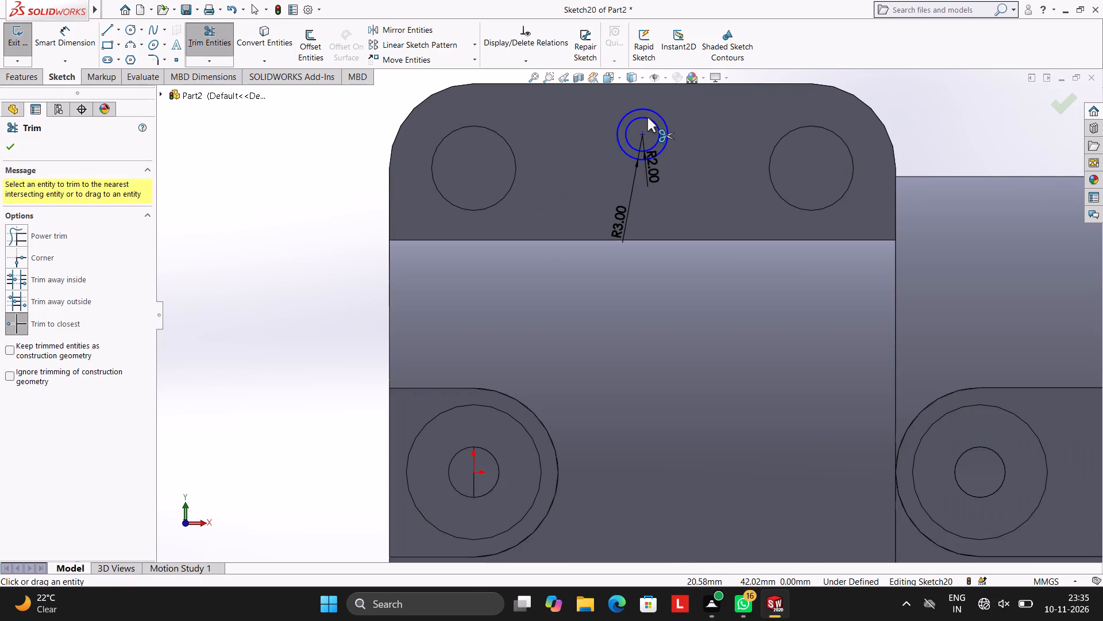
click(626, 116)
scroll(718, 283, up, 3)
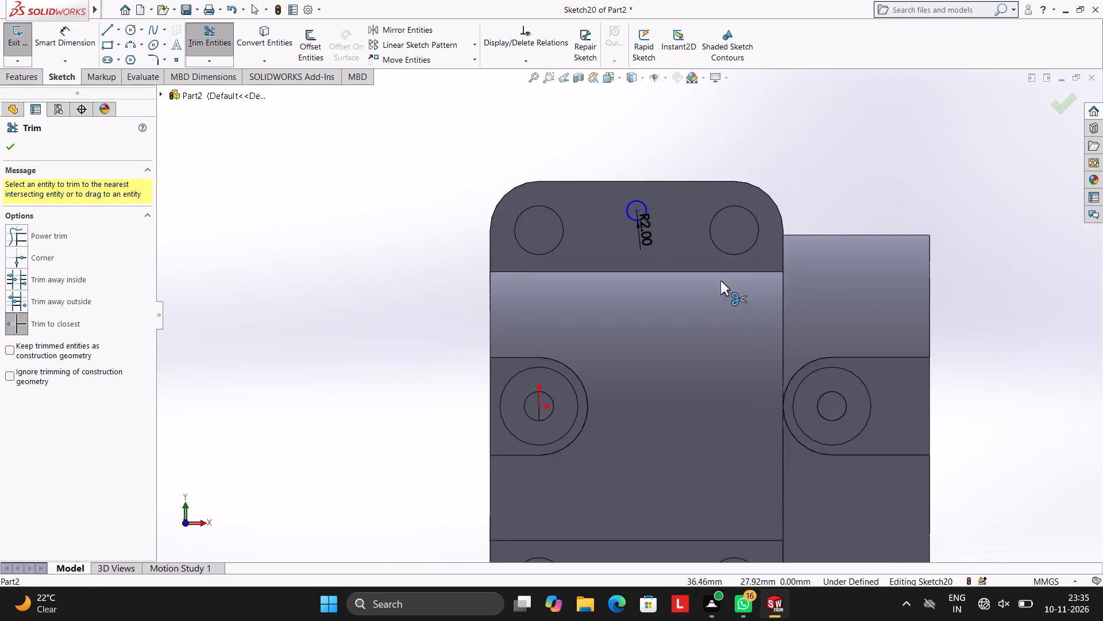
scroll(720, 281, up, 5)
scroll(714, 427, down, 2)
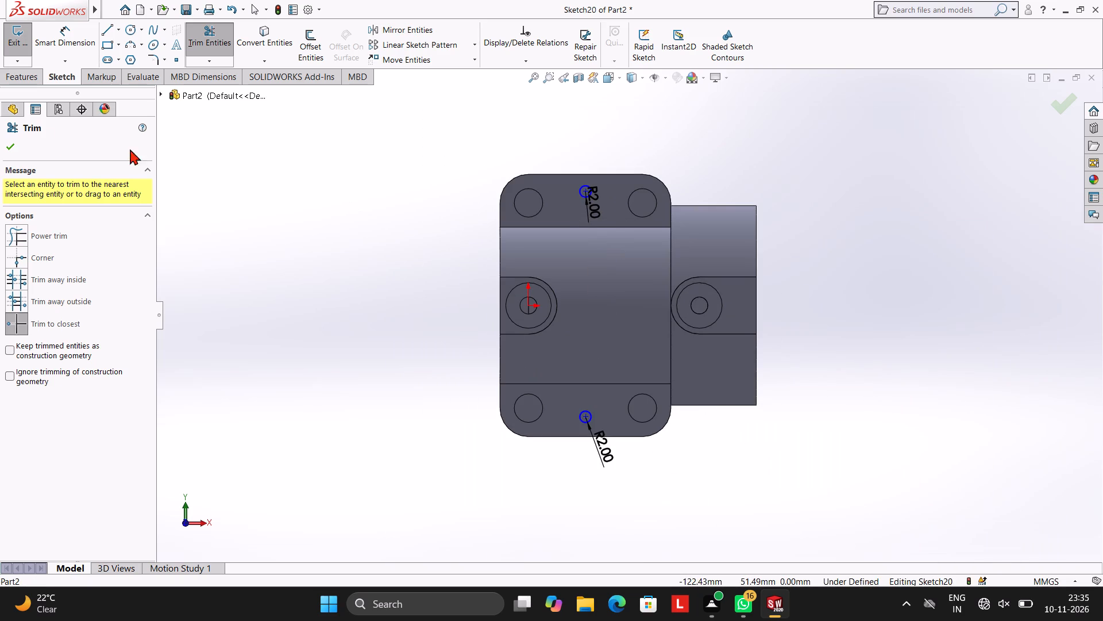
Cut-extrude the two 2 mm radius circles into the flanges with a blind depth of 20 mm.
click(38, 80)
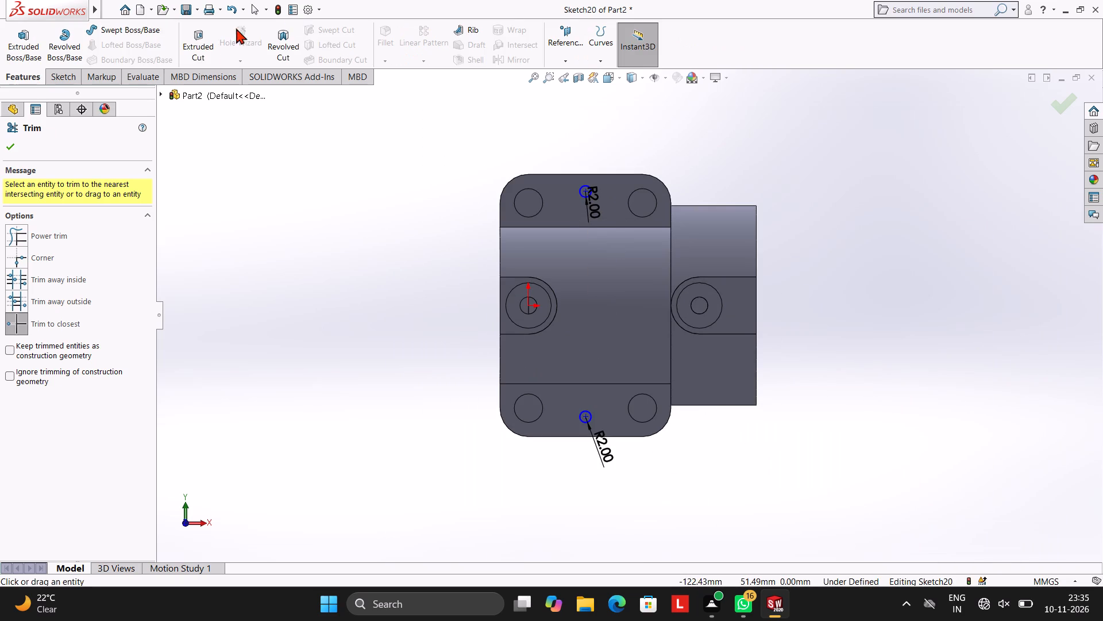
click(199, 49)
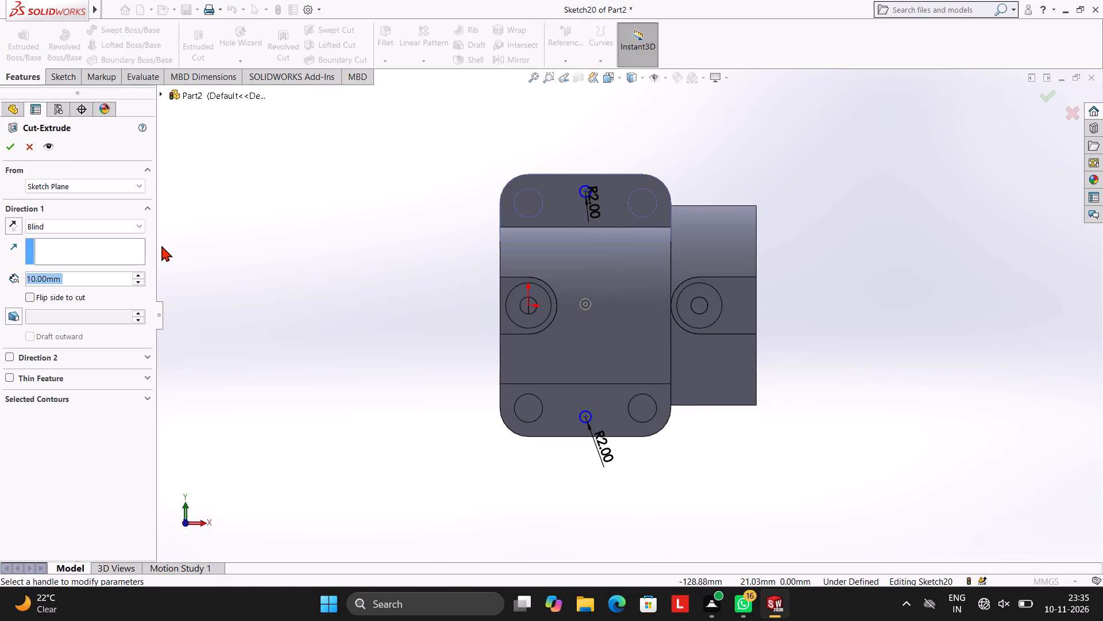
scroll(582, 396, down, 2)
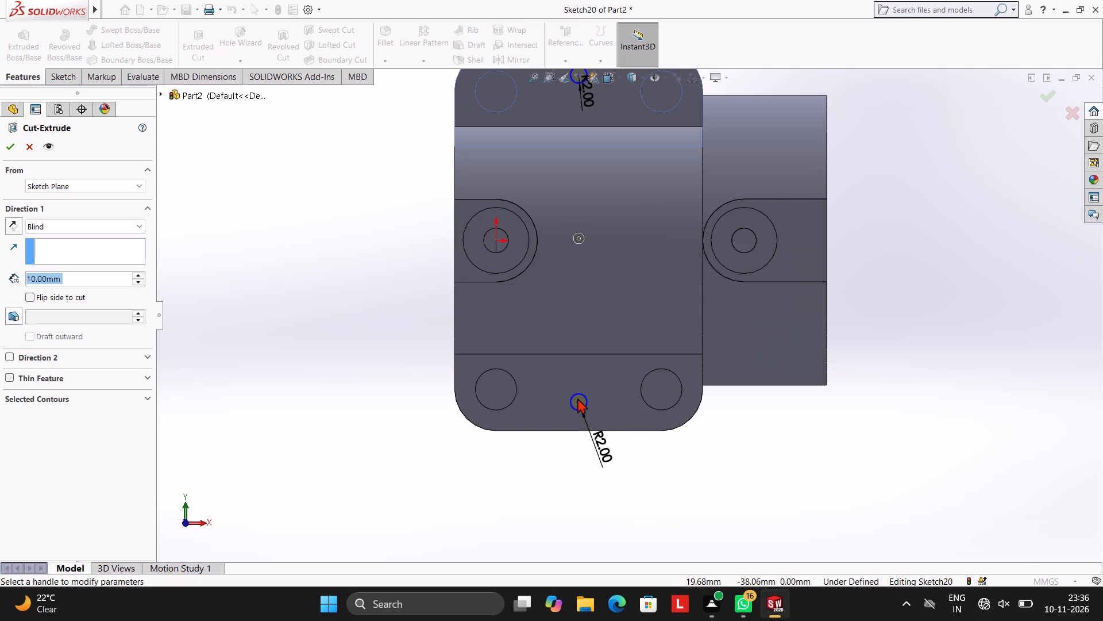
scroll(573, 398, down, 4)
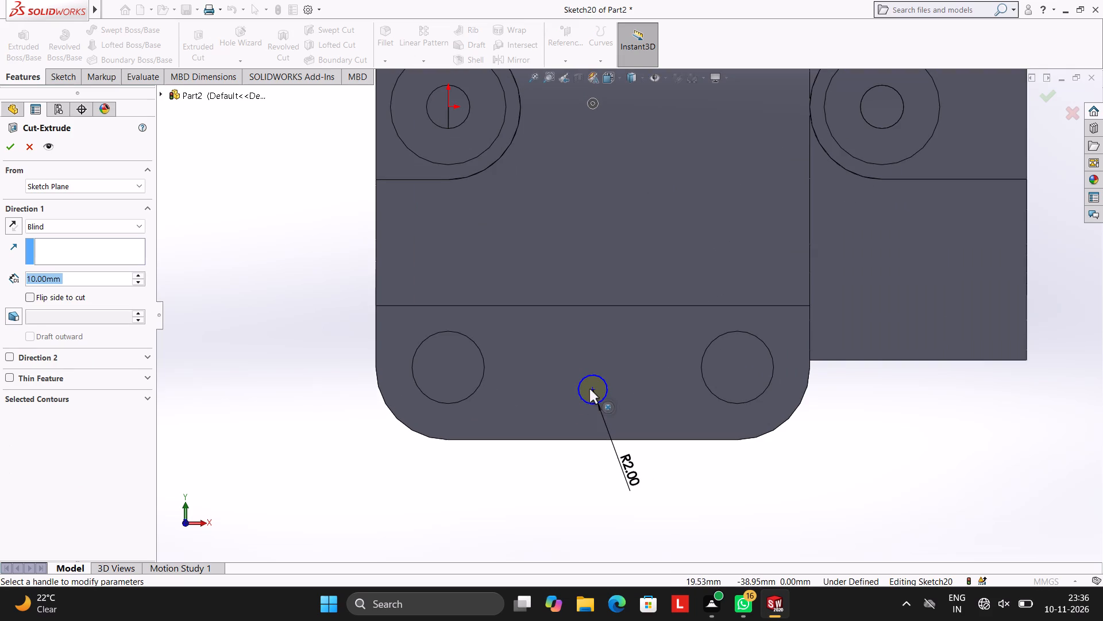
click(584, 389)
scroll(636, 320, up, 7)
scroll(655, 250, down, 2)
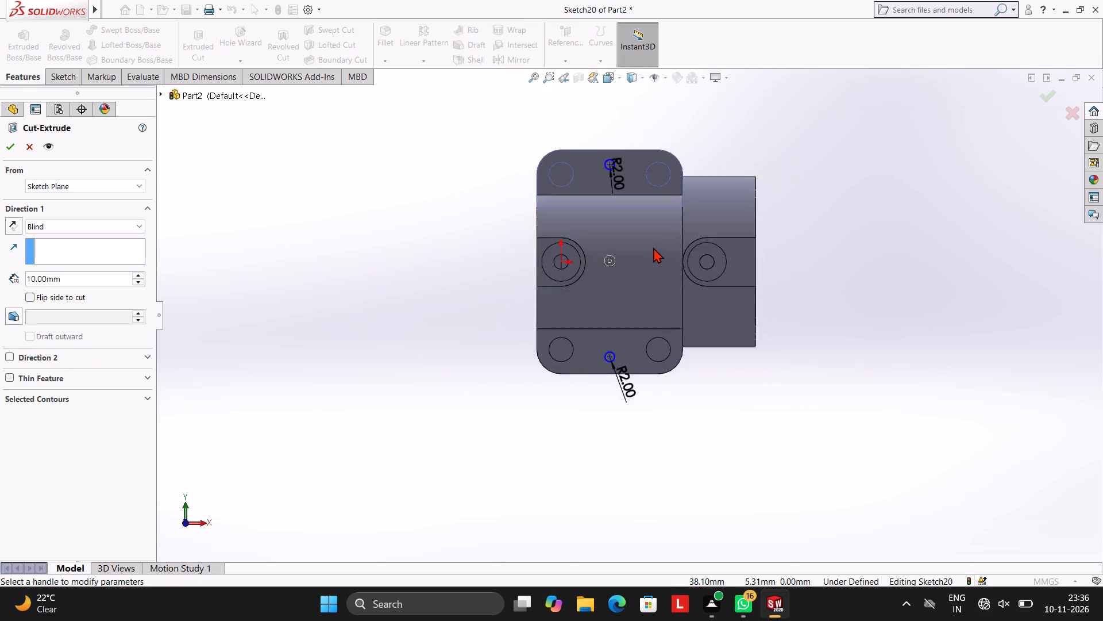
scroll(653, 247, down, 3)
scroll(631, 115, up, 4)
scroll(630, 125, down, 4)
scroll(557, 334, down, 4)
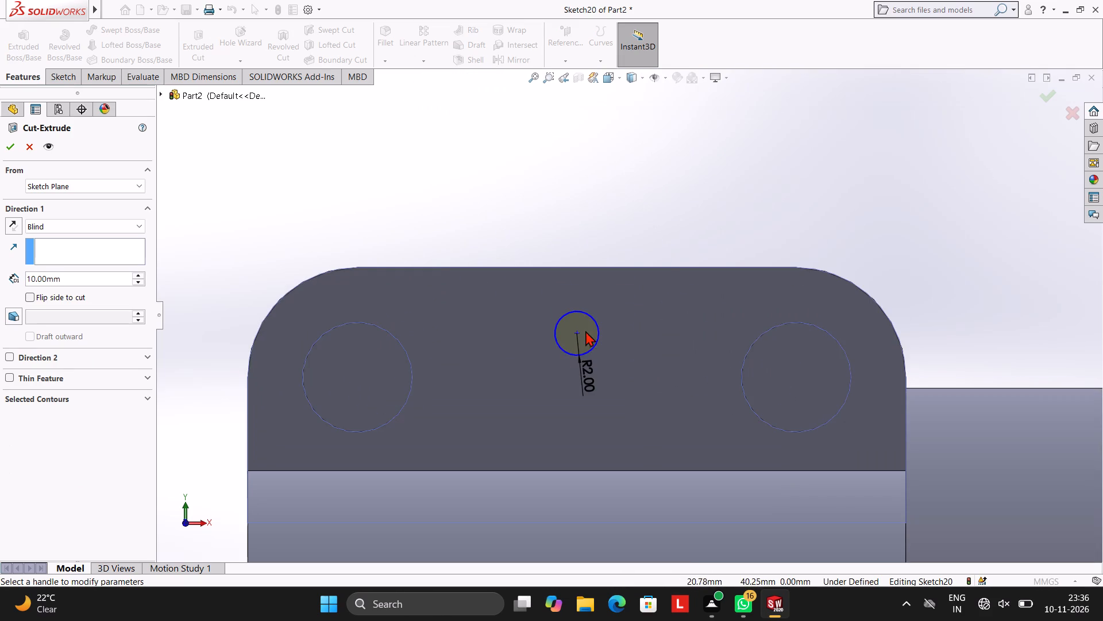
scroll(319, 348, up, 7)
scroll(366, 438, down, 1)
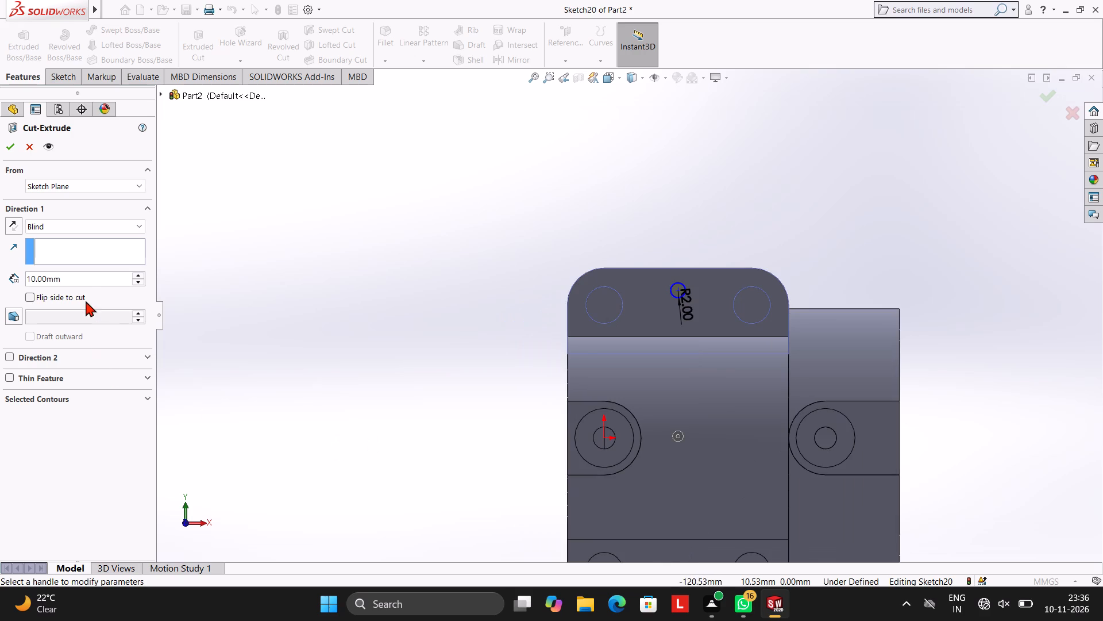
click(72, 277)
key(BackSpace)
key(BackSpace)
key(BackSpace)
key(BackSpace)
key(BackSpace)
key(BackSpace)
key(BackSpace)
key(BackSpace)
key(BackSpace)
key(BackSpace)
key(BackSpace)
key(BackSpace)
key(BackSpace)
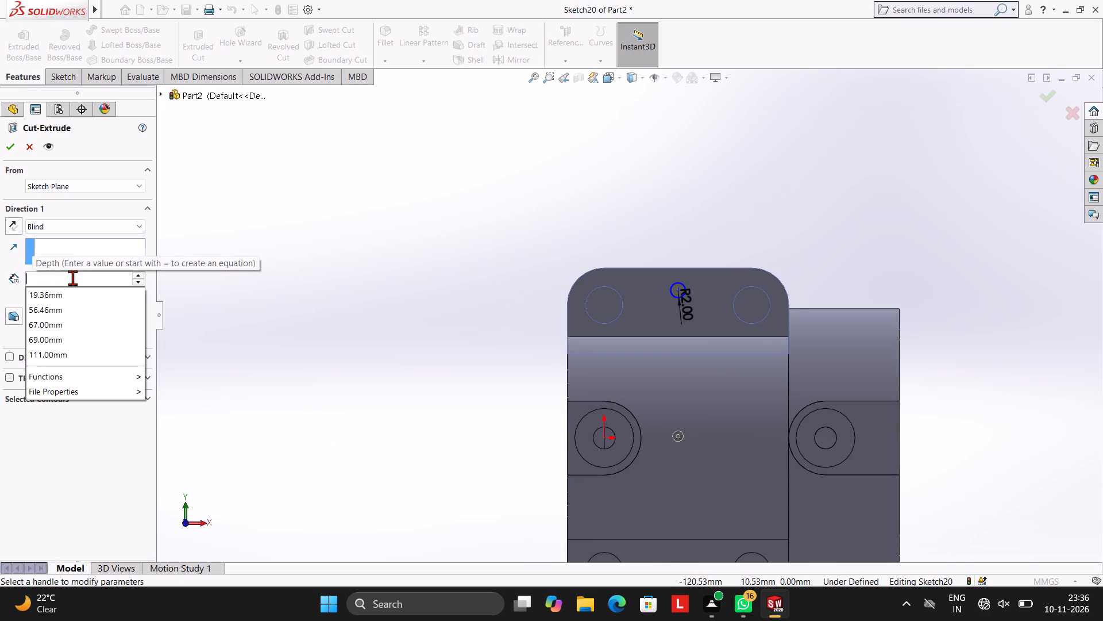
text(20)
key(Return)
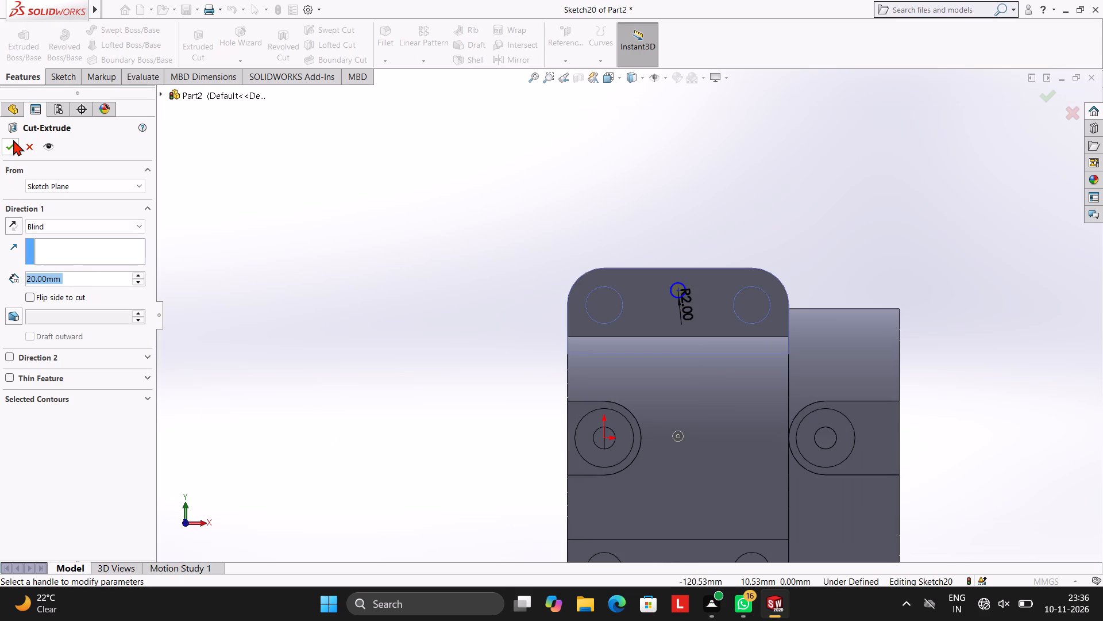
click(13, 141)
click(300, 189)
Inspect the small flange holes, then undo the cut, the trim and all the small circles sketched on both flanges.
scroll(310, 208, up, 4)
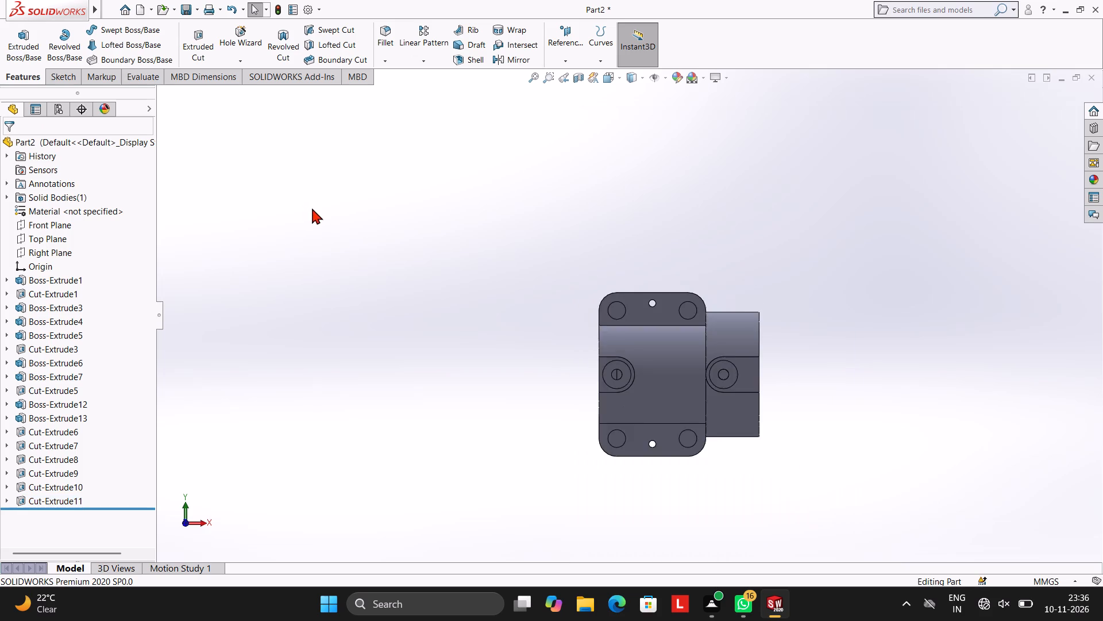
middle_drag(435, 308, 529, 286)
middle_drag(759, 370, 749, 369)
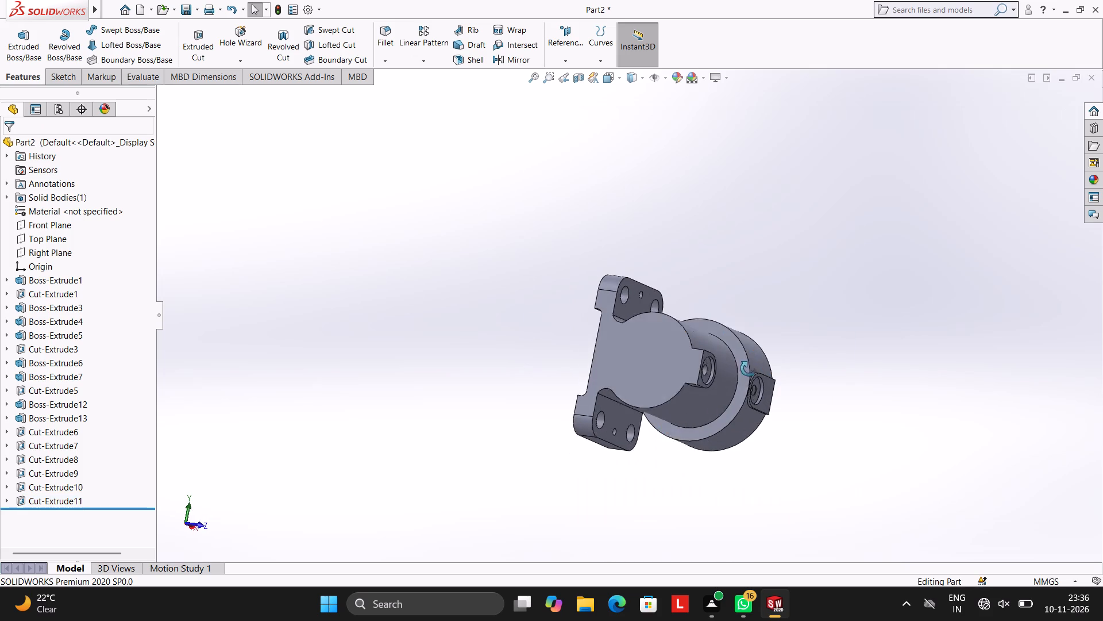
middle_drag(749, 369, 703, 354)
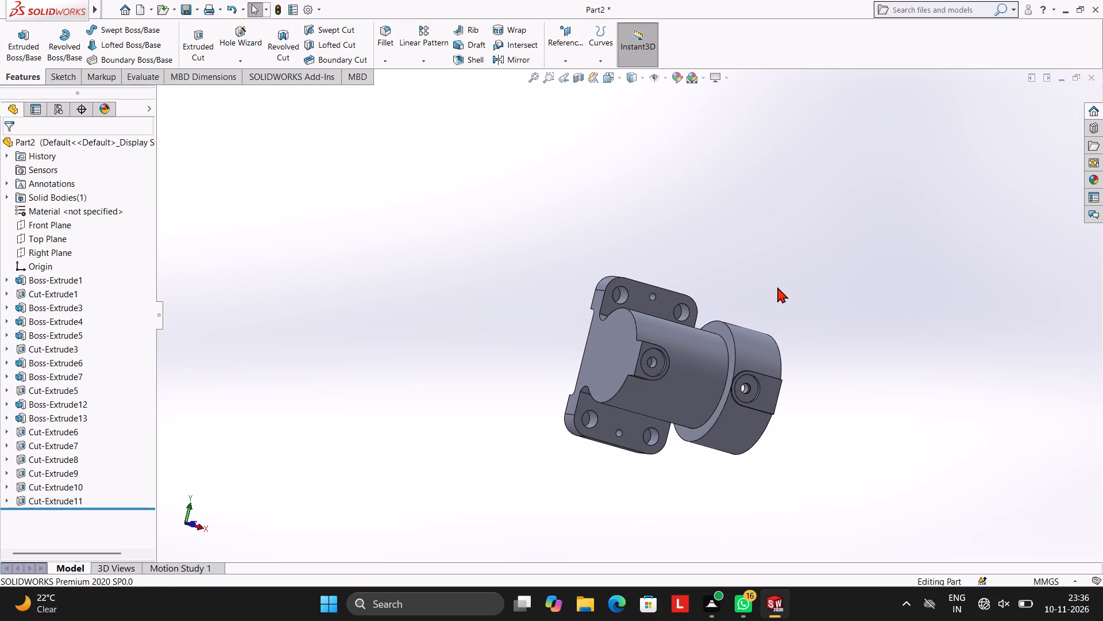
key(ctrl+z)
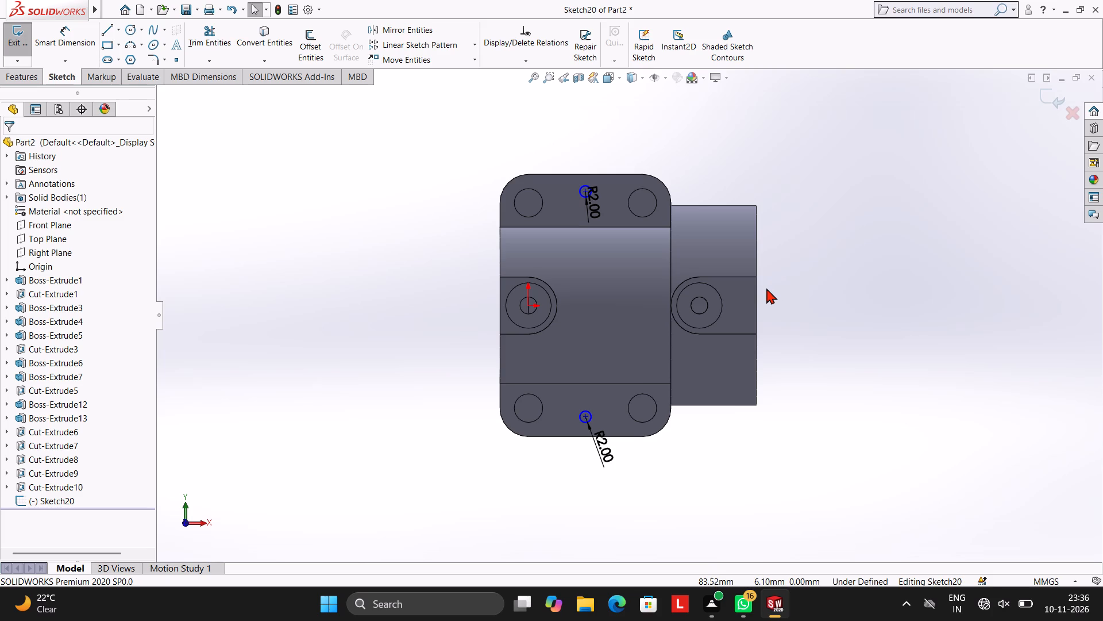
key(ctrl+z)
key(ctrl+z)
key(ctrl+z)
key(ctrl+z)
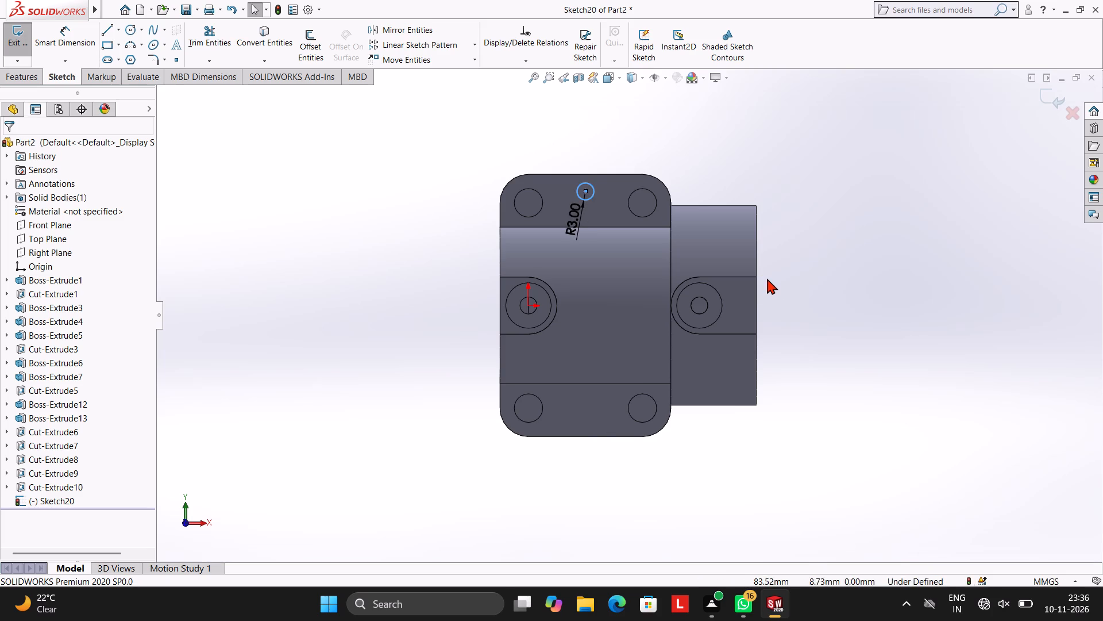
key(ctrl+z)
key(Escape)
Draw a 2 mm radius circle on the upper flange midway between its holes, level with their centres 36 mm above the origin.
scroll(705, 268, down, 4)
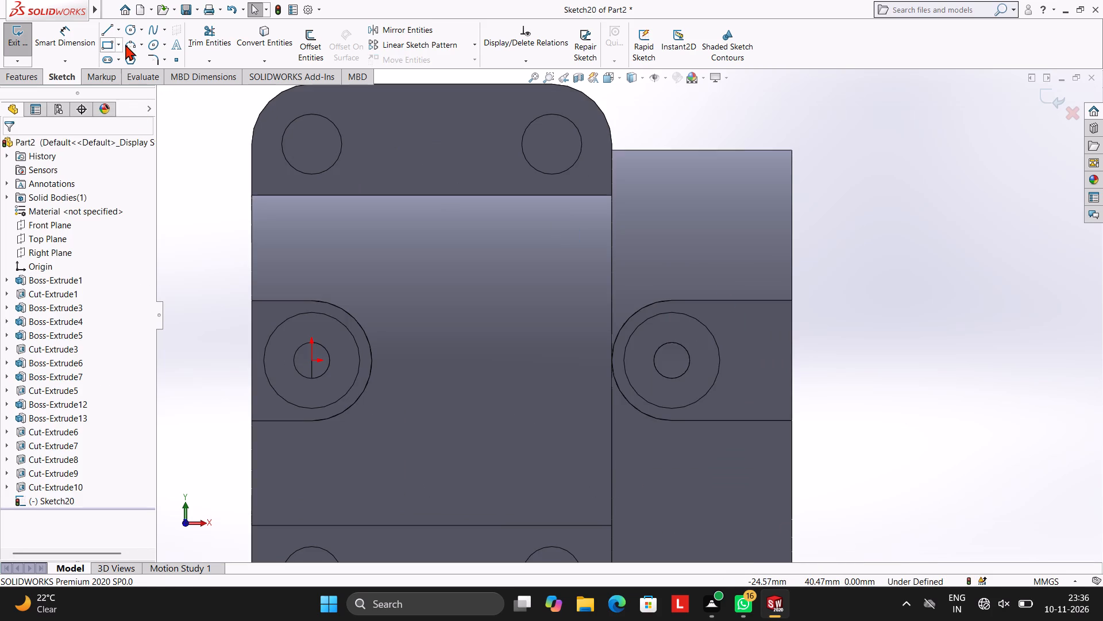
click(128, 29)
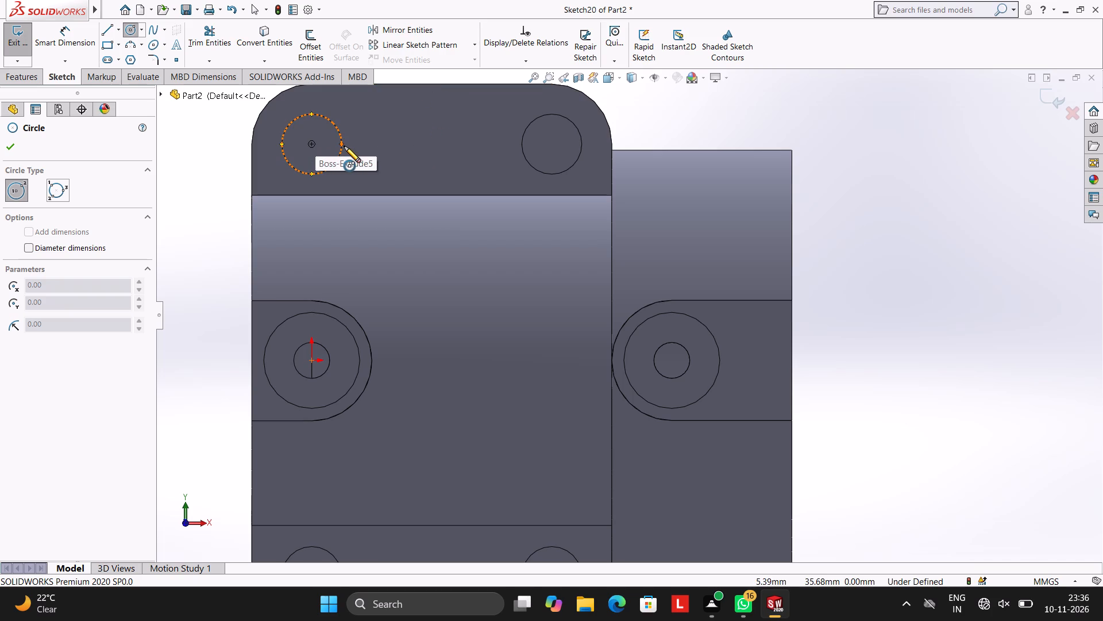
click(432, 142)
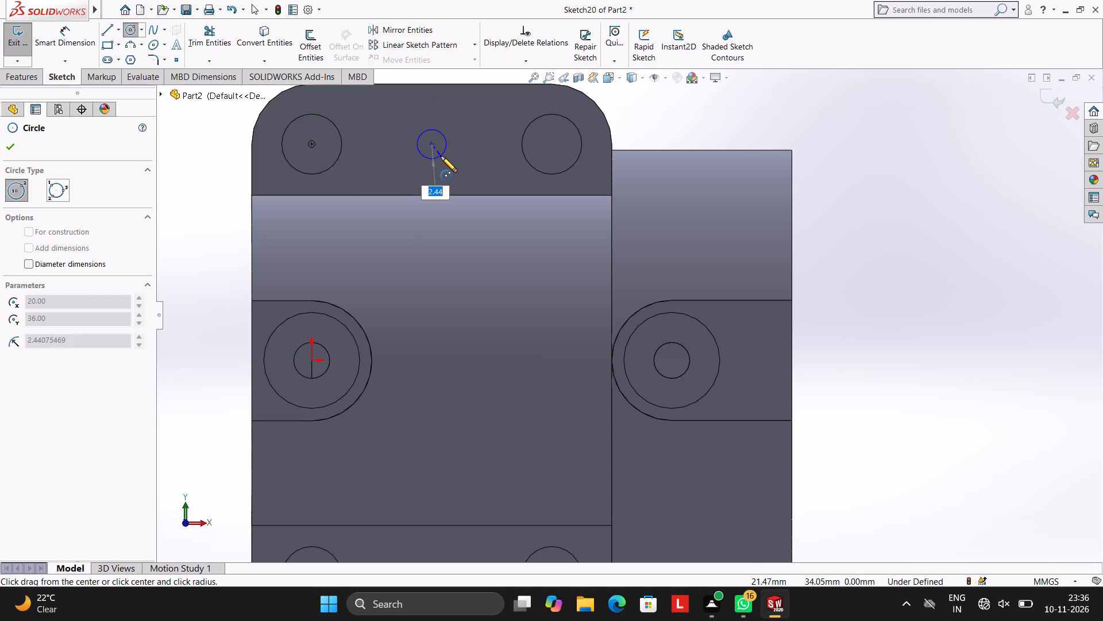
key(2)
key(Return)
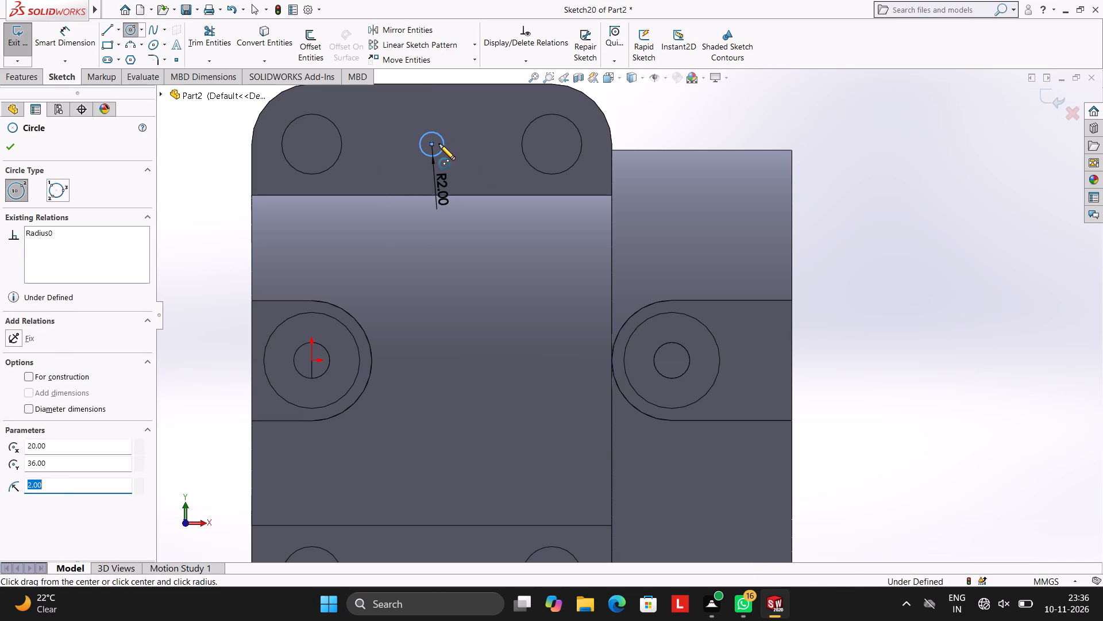
key(Escape)
key(Escape)
key(Escape)
key(Escape)
Draw a 2 mm radius circle on the lower flange midway between its holes, level with their centres 36 mm below the origin.
scroll(538, 319, up, 5)
scroll(565, 436, down, 3)
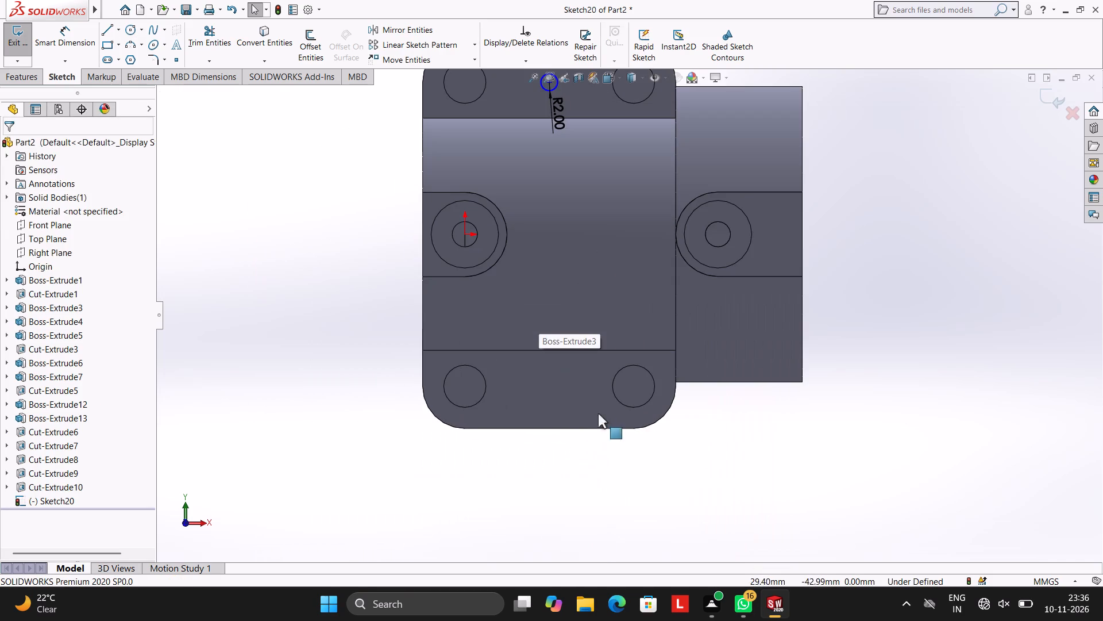
click(135, 26)
scroll(558, 218, down, 3)
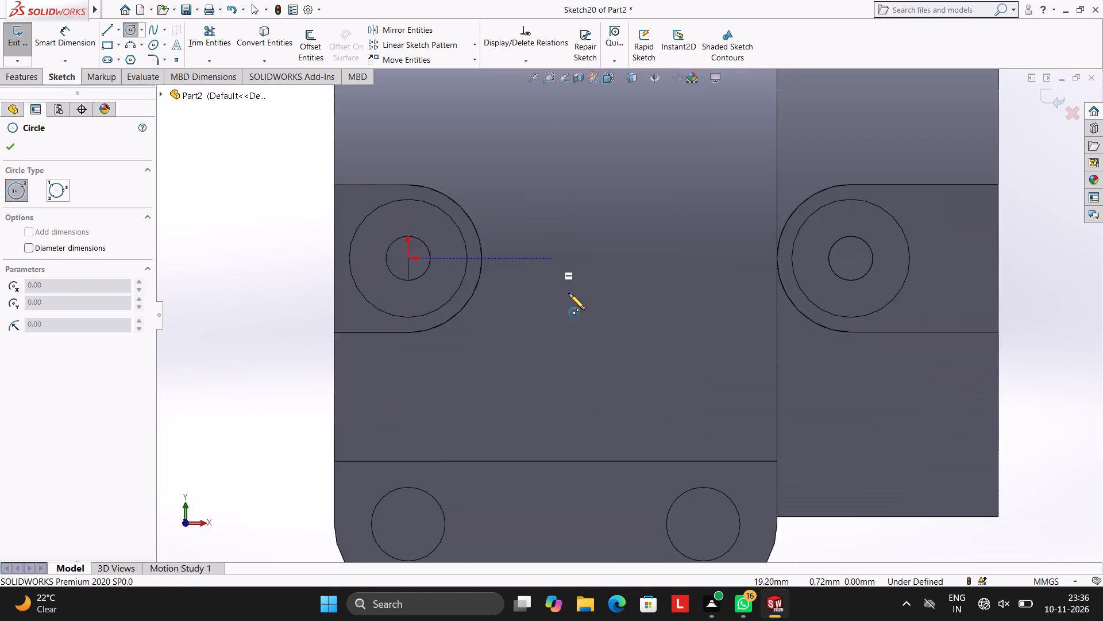
scroll(573, 301, up, 4)
scroll(603, 361, down, 3)
scroll(684, 392, up, 2)
scroll(684, 392, down, 2)
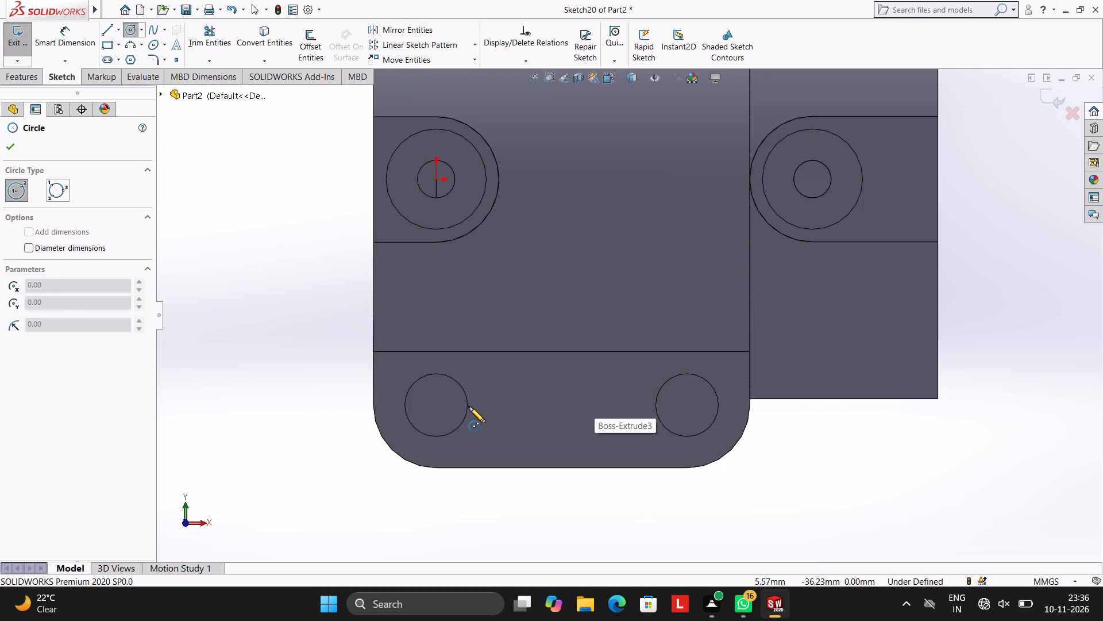
click(562, 407)
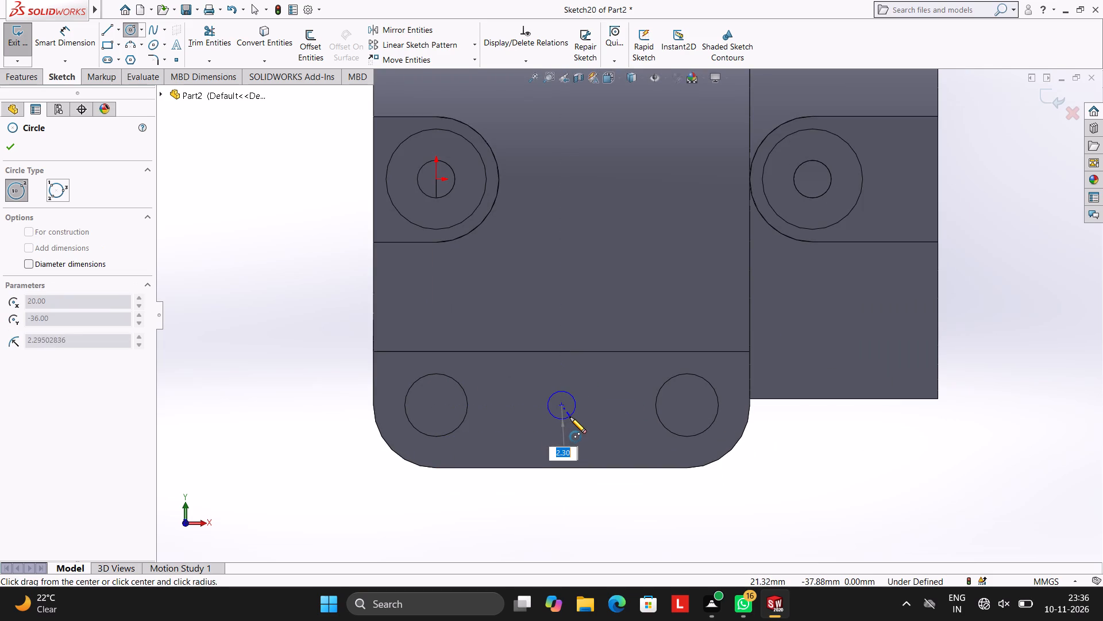
key(2)
key(Return)
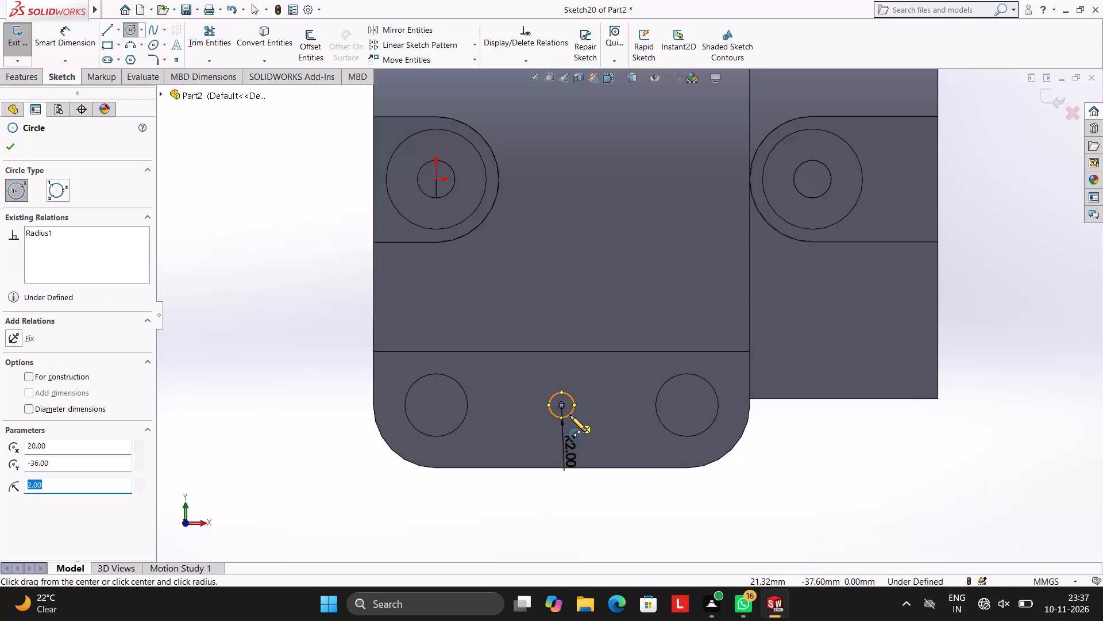
key(Escape)
key(Escape)
key(Escape)
Cut-extrude the two 2 mm radius circles into the upper and lower flanges using the preset cut settings.
scroll(677, 226, up, 6)
scroll(672, 219, down, 2)
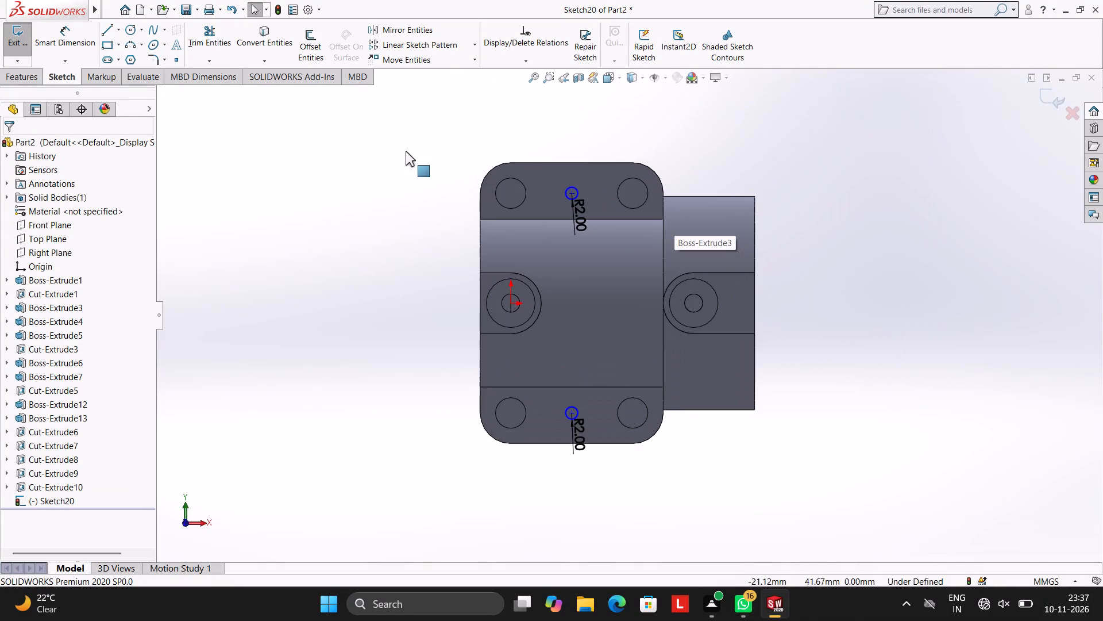
click(34, 76)
click(189, 52)
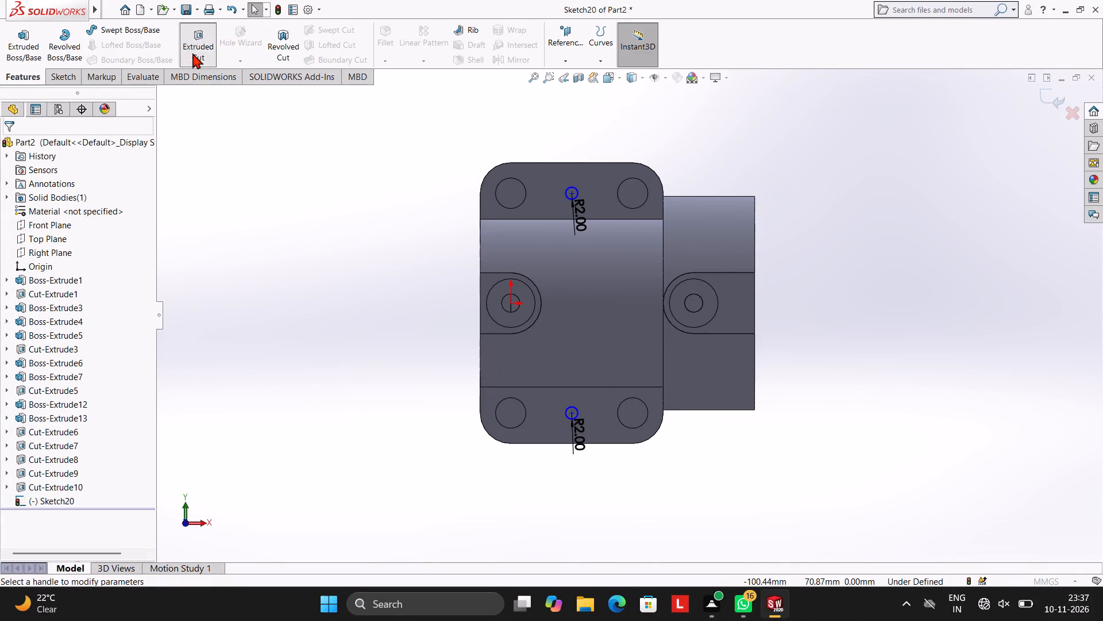
click(12, 141)
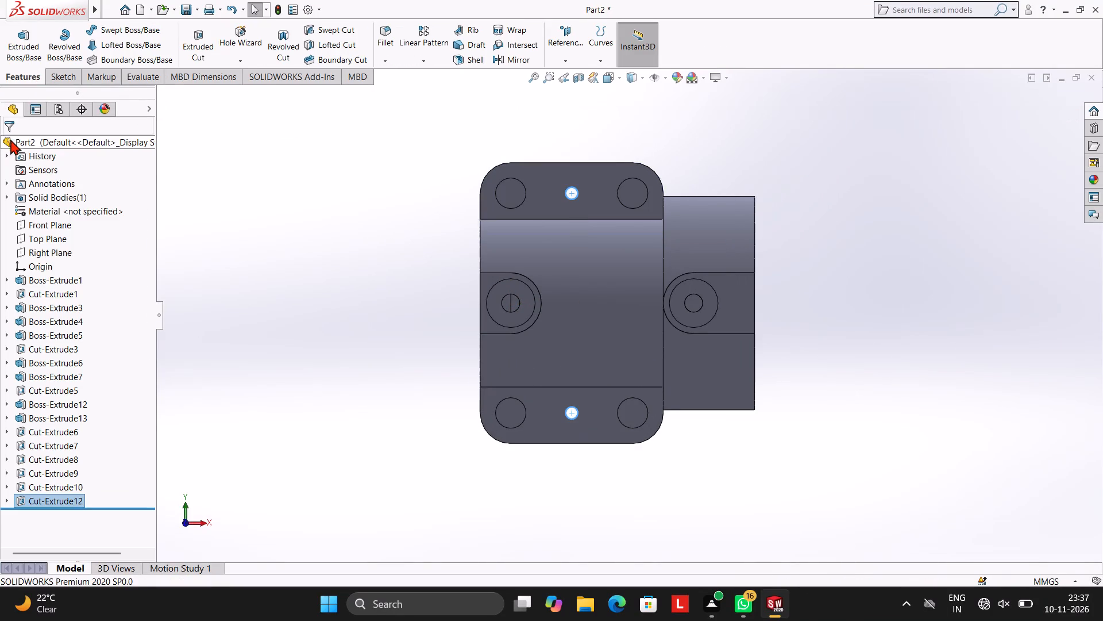
Fillet the junction between barrel and collar and the collar's outer front edge with a 3 mm radius.
click(258, 204)
scroll(367, 344, up, 3)
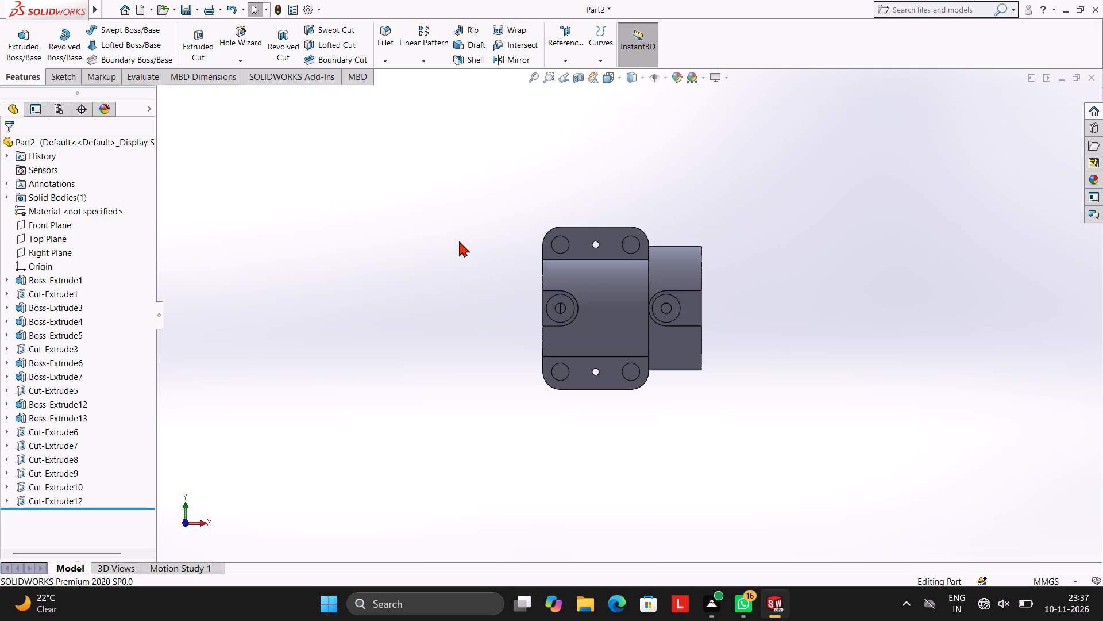
middle_drag(484, 232, 552, 239)
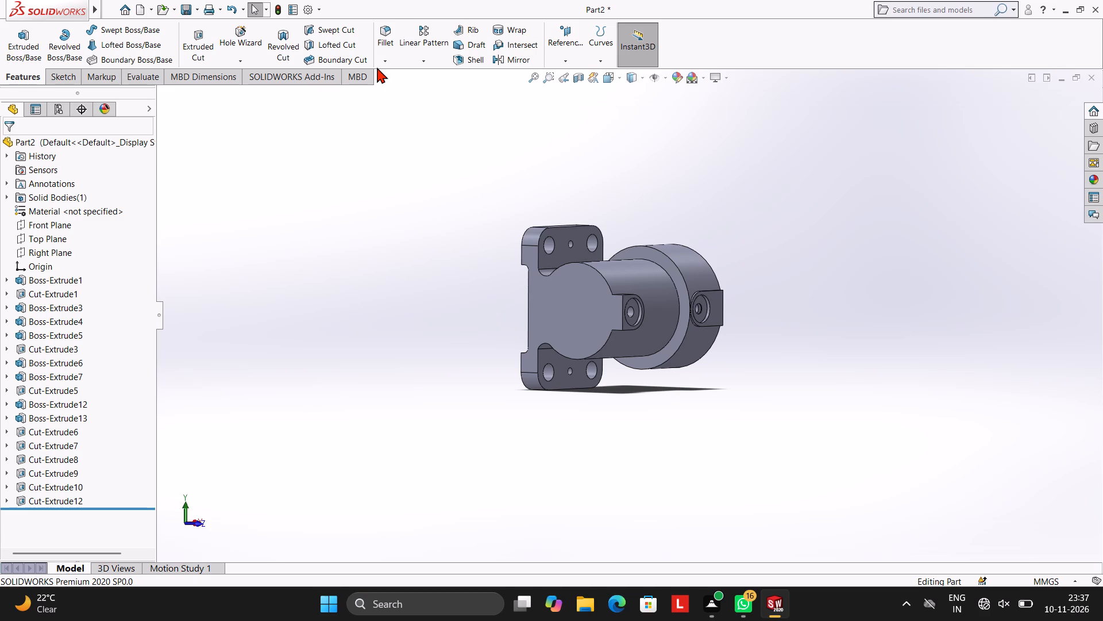
click(387, 59)
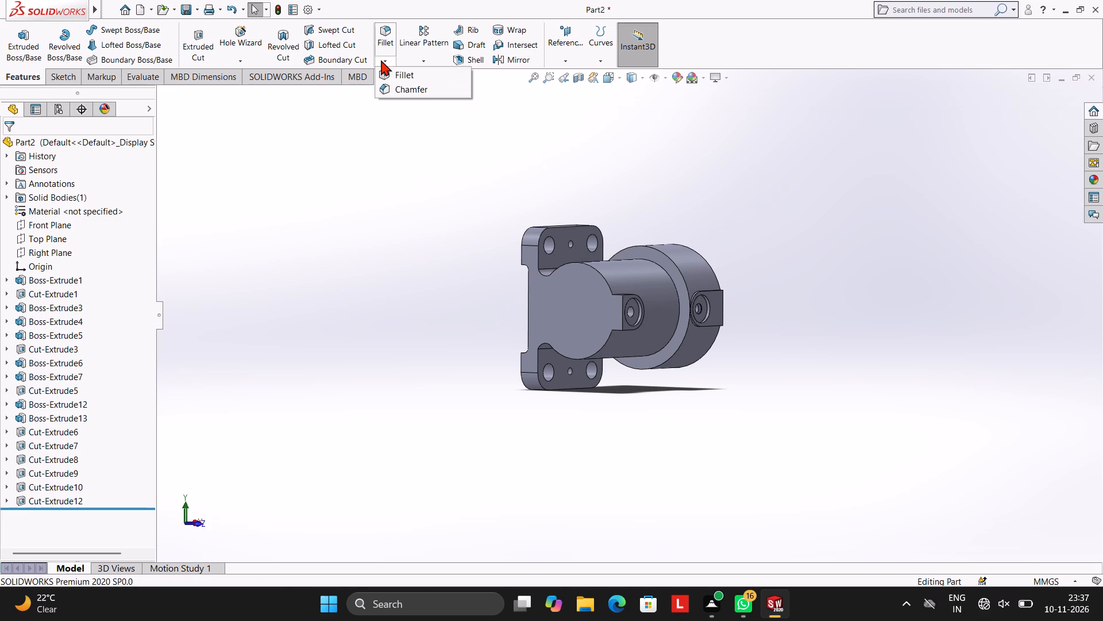
click(383, 71)
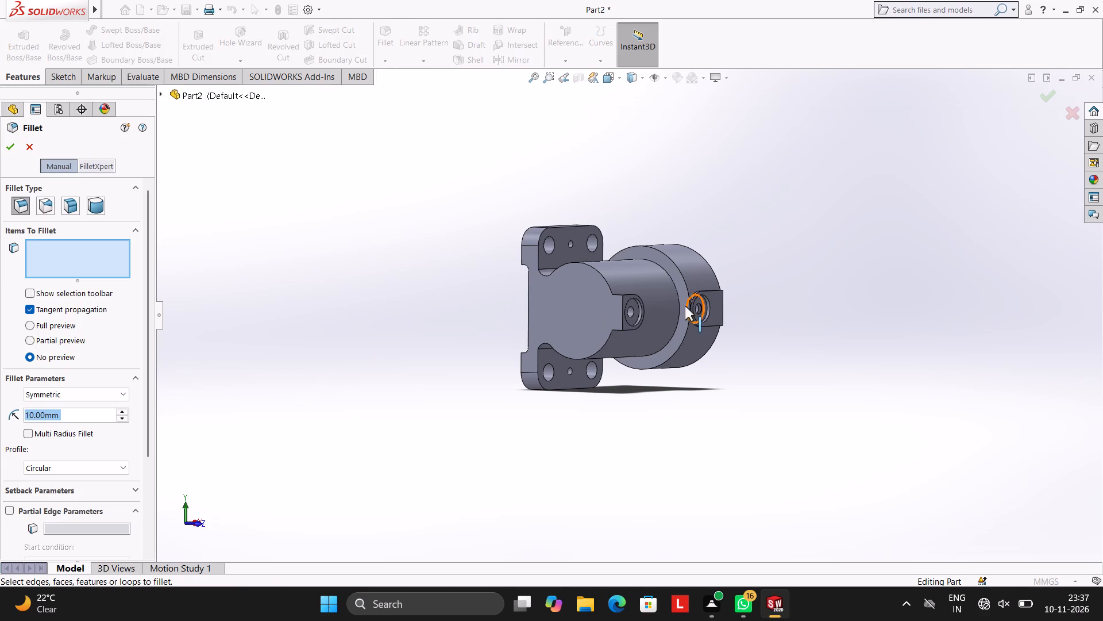
middle_drag(665, 195, 714, 259)
scroll(415, 327, down, 4)
scroll(844, 277, up, 3)
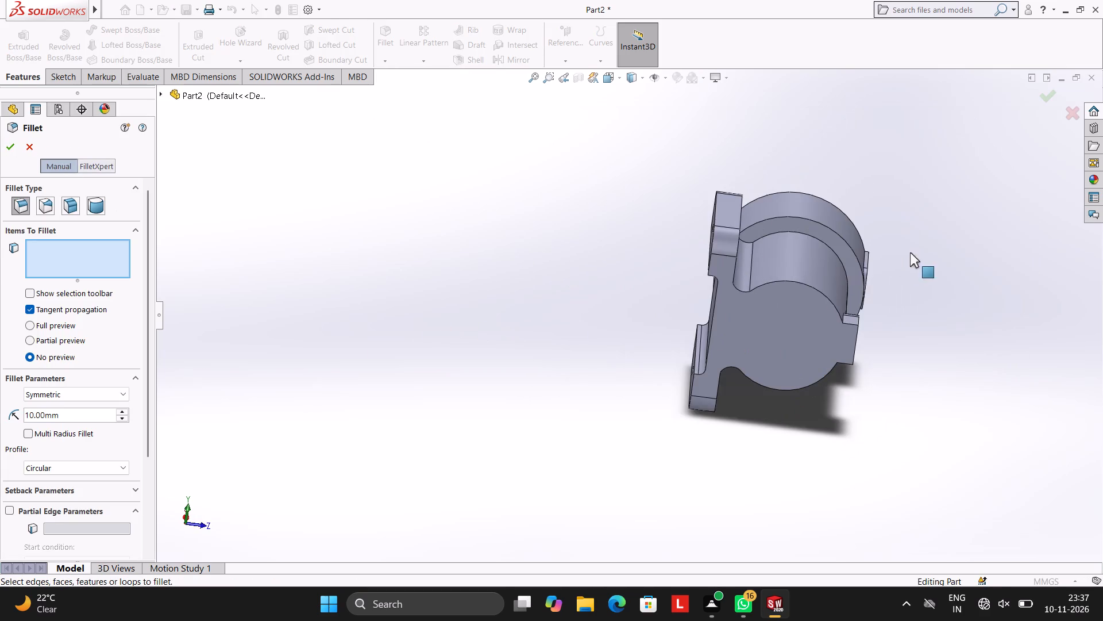
middle_drag(904, 235, 888, 188)
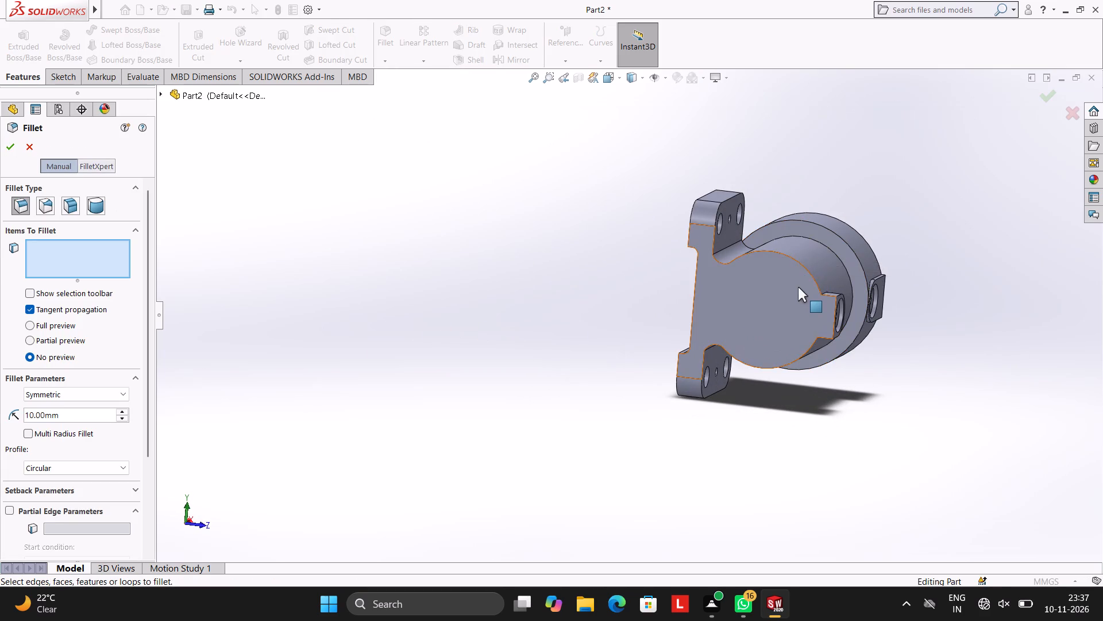
scroll(798, 287, down, 2)
middle_drag(566, 221, 581, 247)
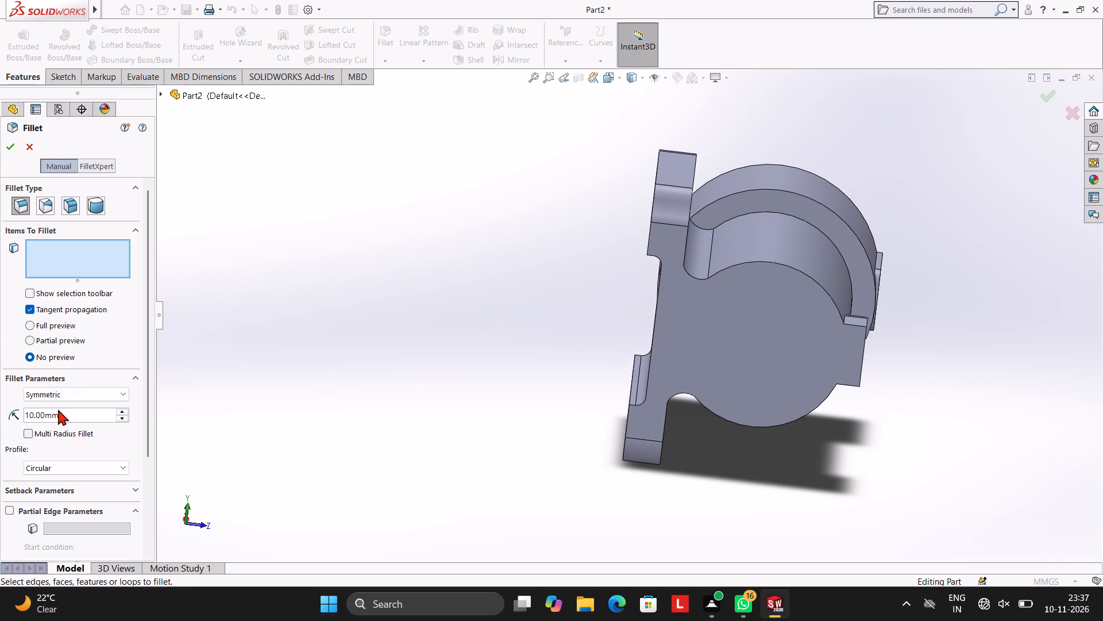
click(65, 416)
key(BackSpace)
key(BackSpace)
key(BackSpace)
key(BackSpace)
key(BackSpace)
key(BackSpace)
key(BackSpace)
key(BackSpace)
key(BackSpace)
key(BackSpace)
key(BackSpace)
key(BackSpace)
key(BackSpace)
key(3)
key(Return)
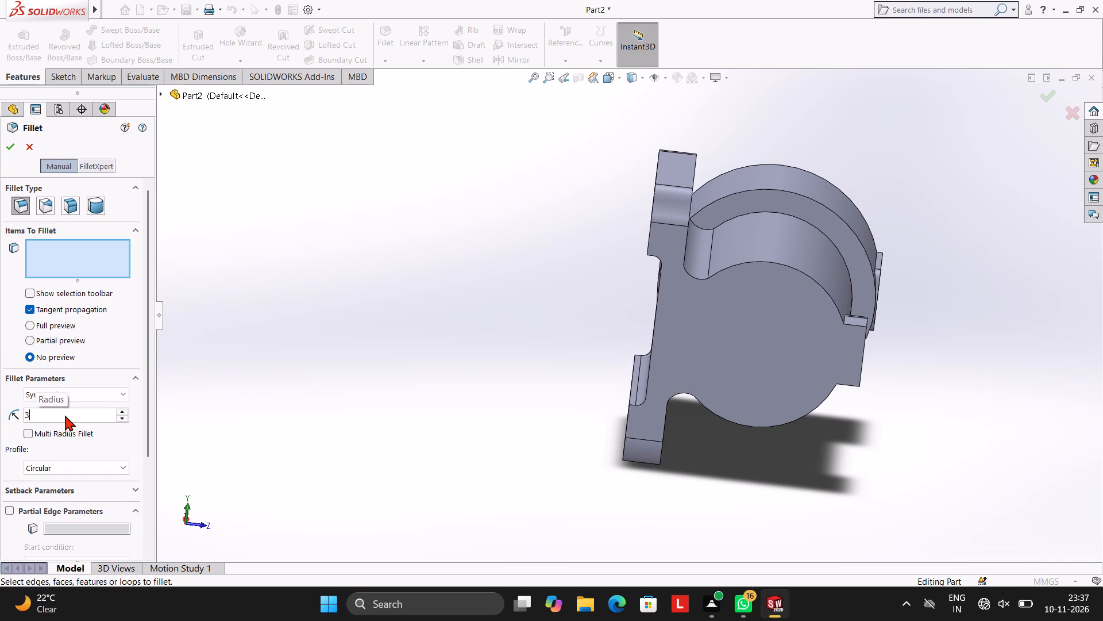
scroll(826, 275, down, 2)
middle_drag(842, 220, 804, 182)
click(816, 230)
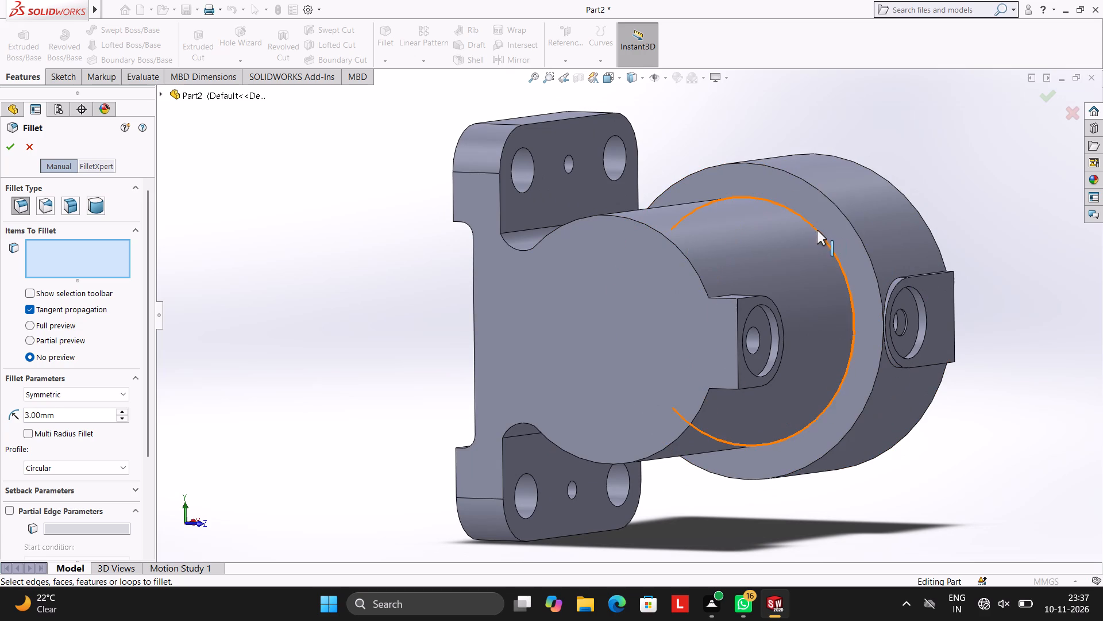
click(858, 235)
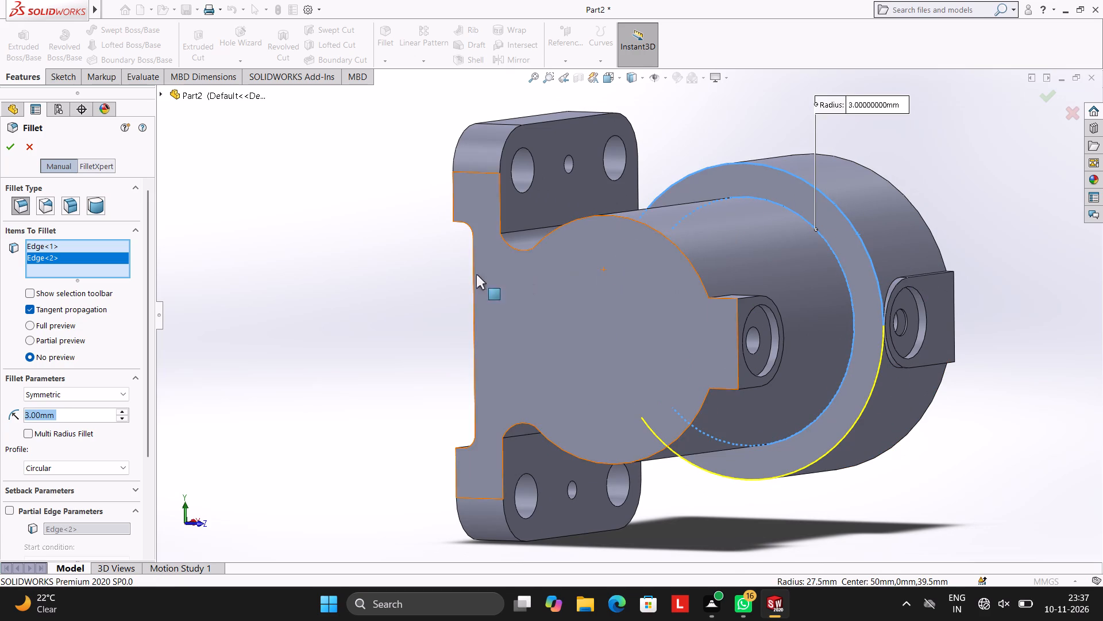
click(9, 145)
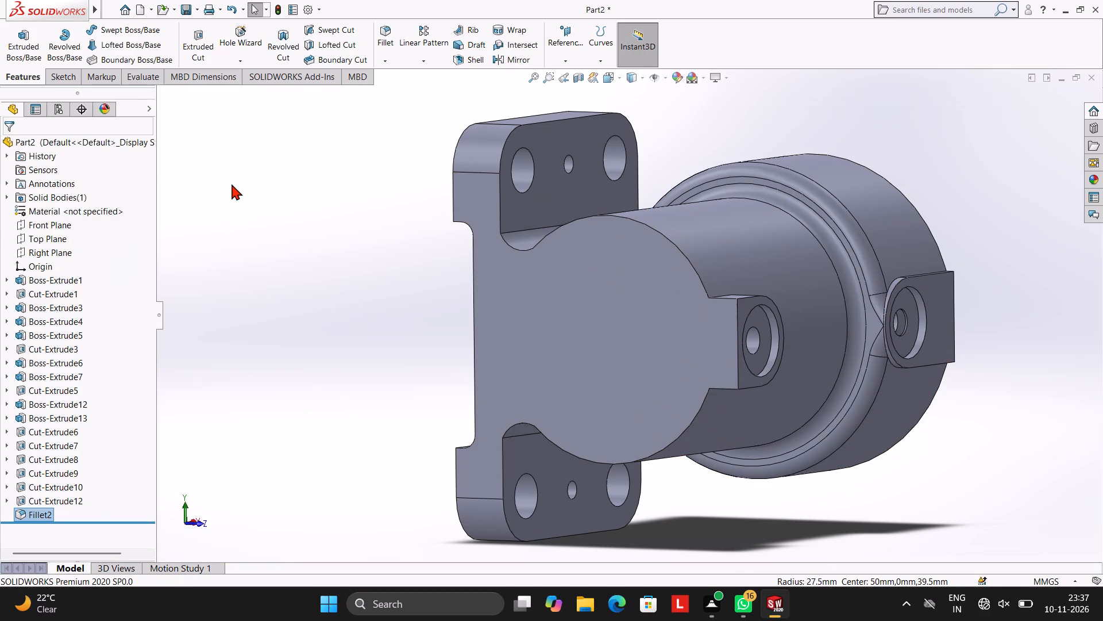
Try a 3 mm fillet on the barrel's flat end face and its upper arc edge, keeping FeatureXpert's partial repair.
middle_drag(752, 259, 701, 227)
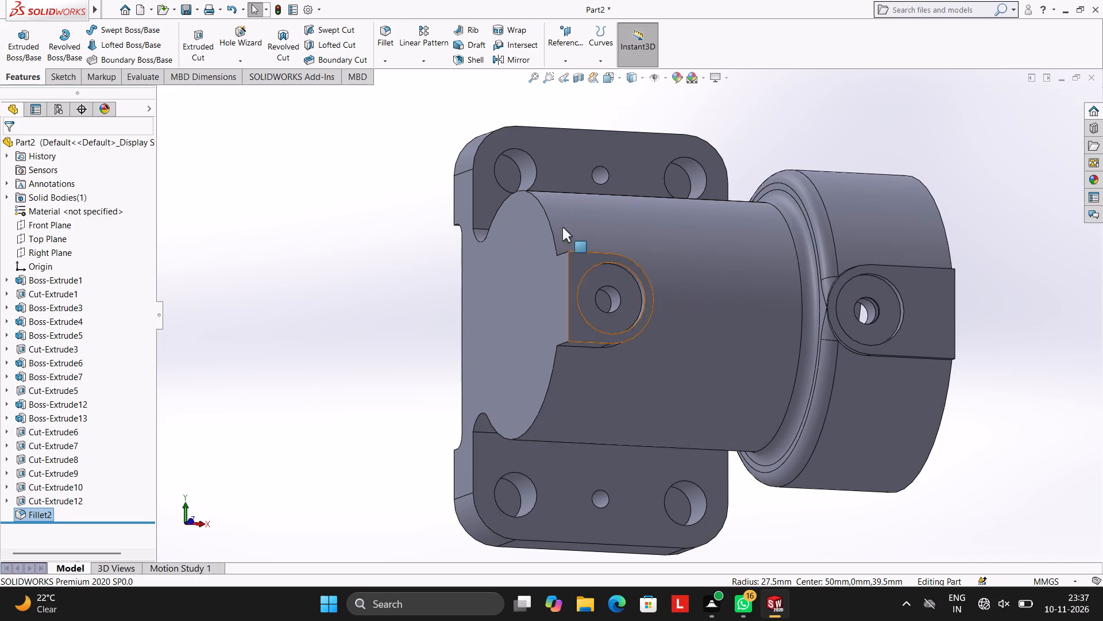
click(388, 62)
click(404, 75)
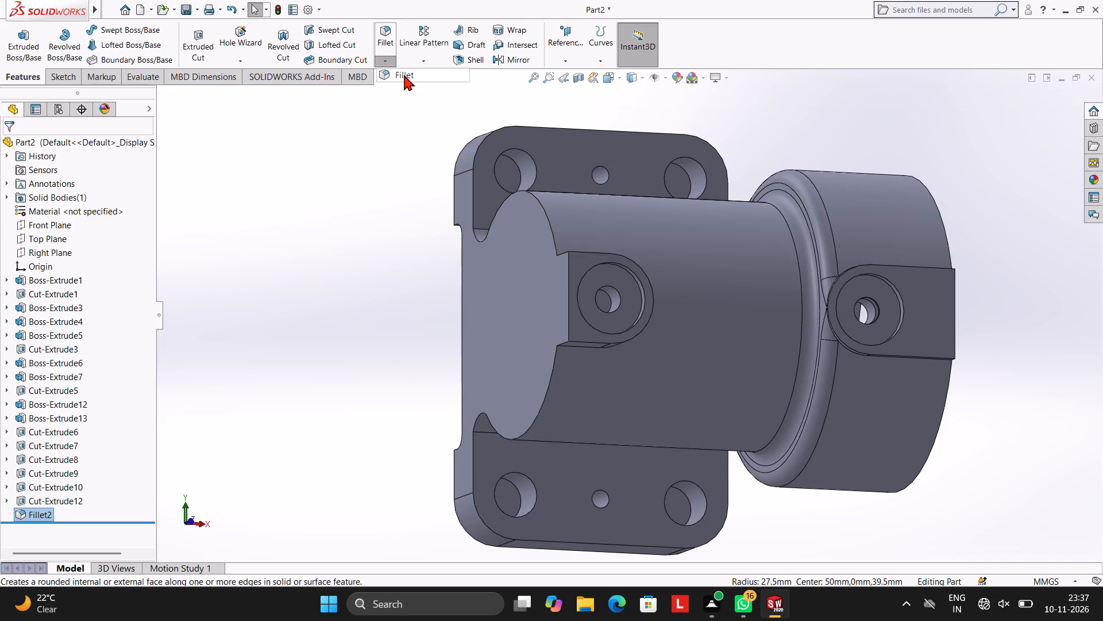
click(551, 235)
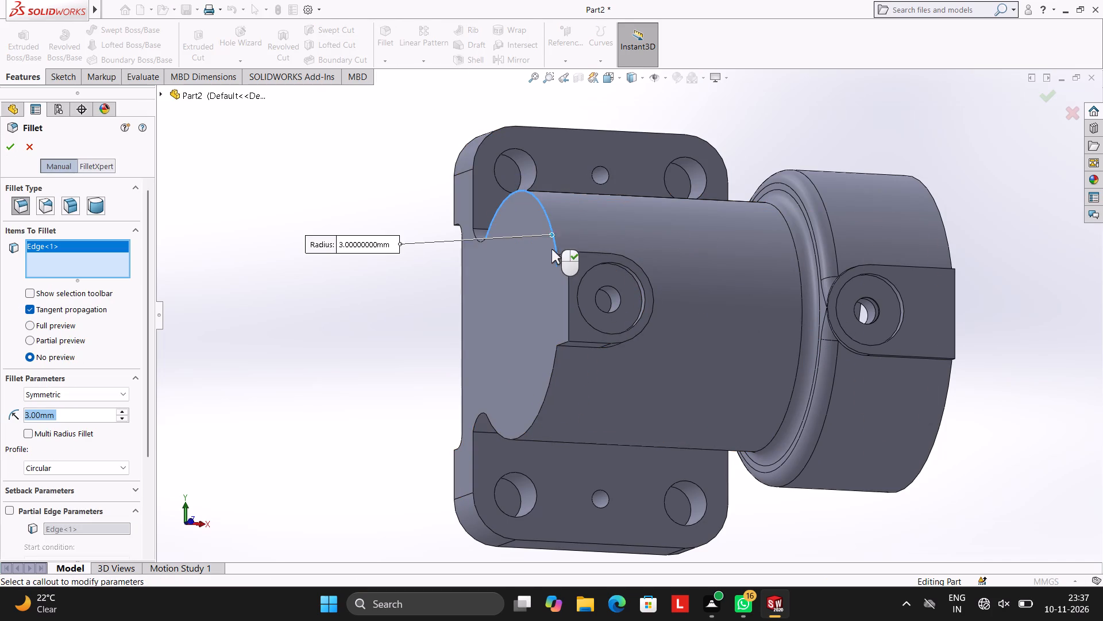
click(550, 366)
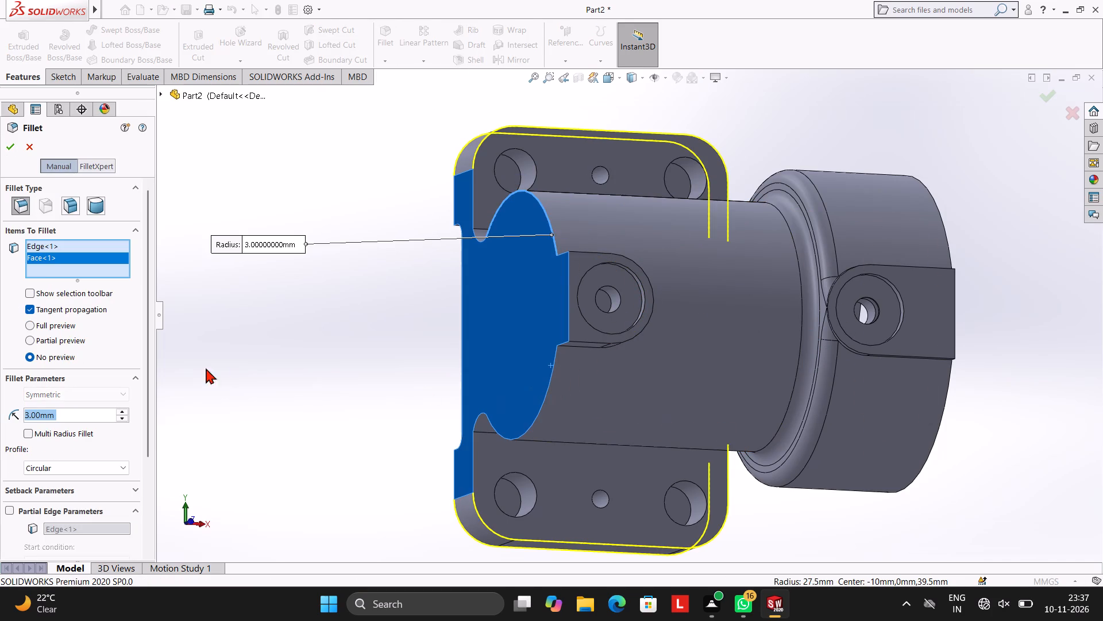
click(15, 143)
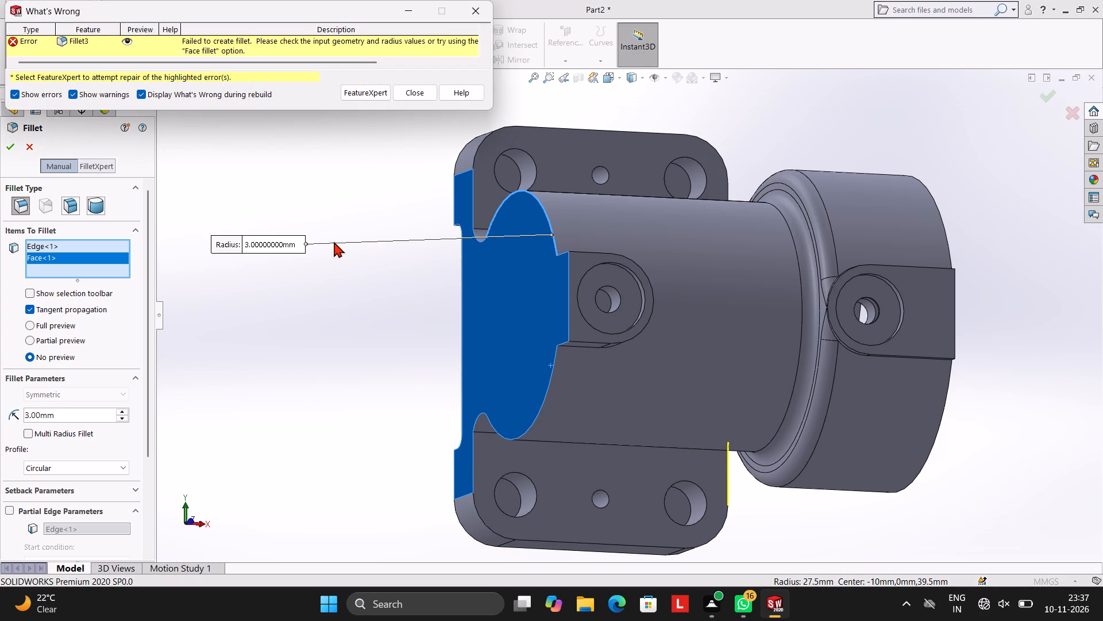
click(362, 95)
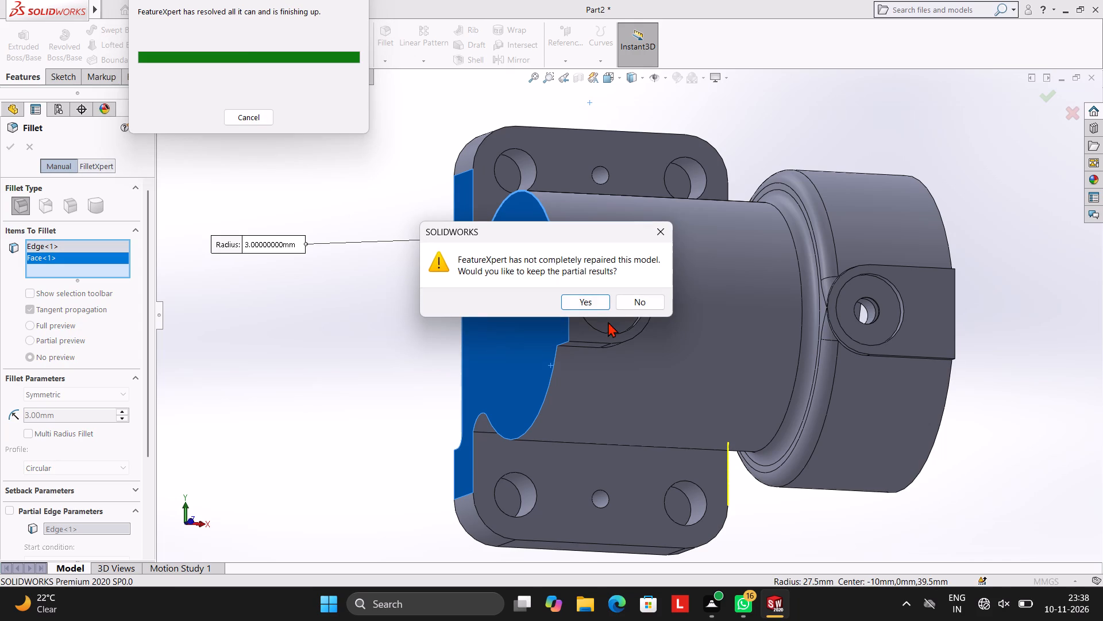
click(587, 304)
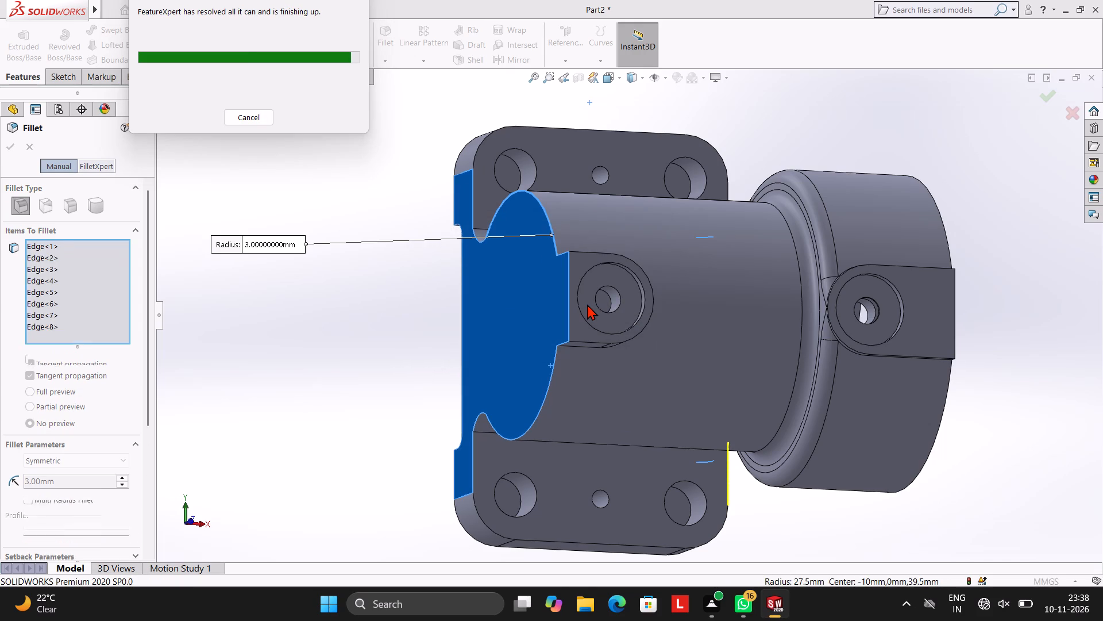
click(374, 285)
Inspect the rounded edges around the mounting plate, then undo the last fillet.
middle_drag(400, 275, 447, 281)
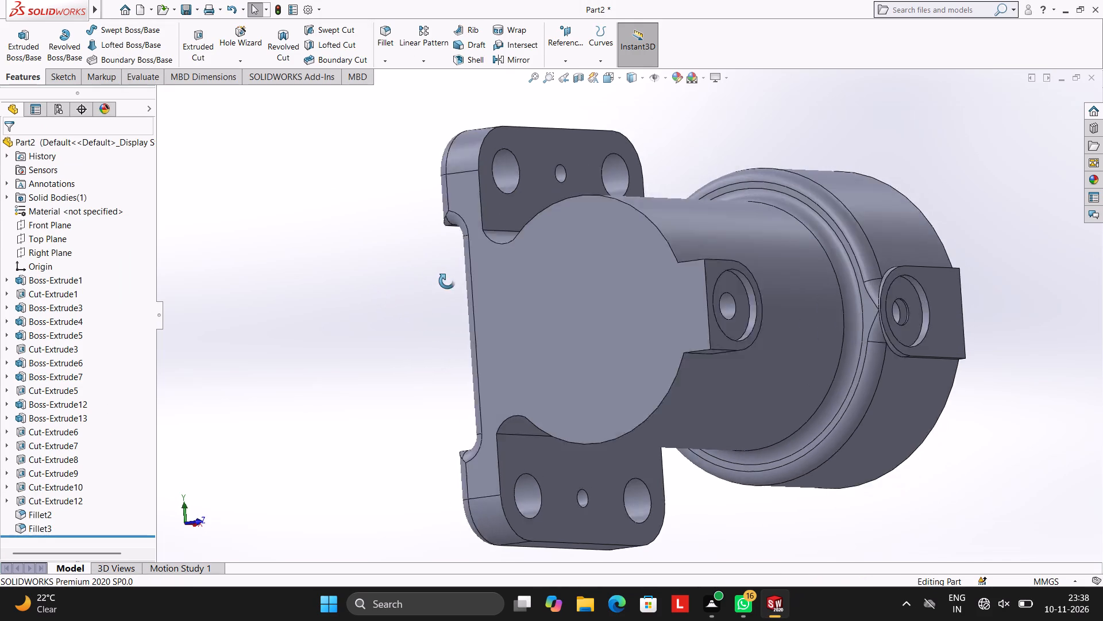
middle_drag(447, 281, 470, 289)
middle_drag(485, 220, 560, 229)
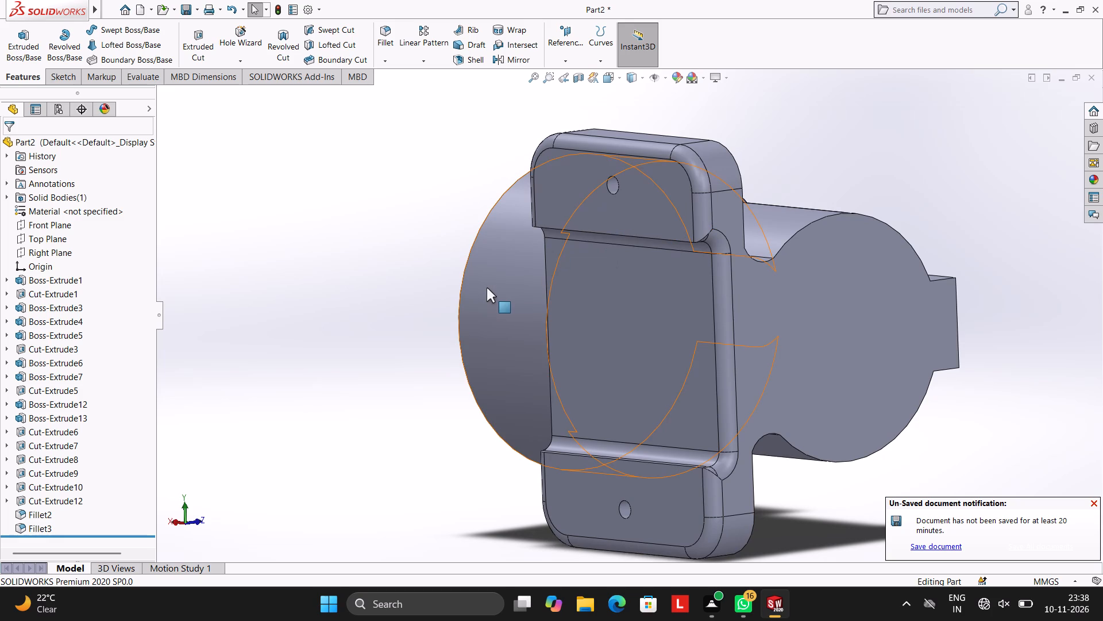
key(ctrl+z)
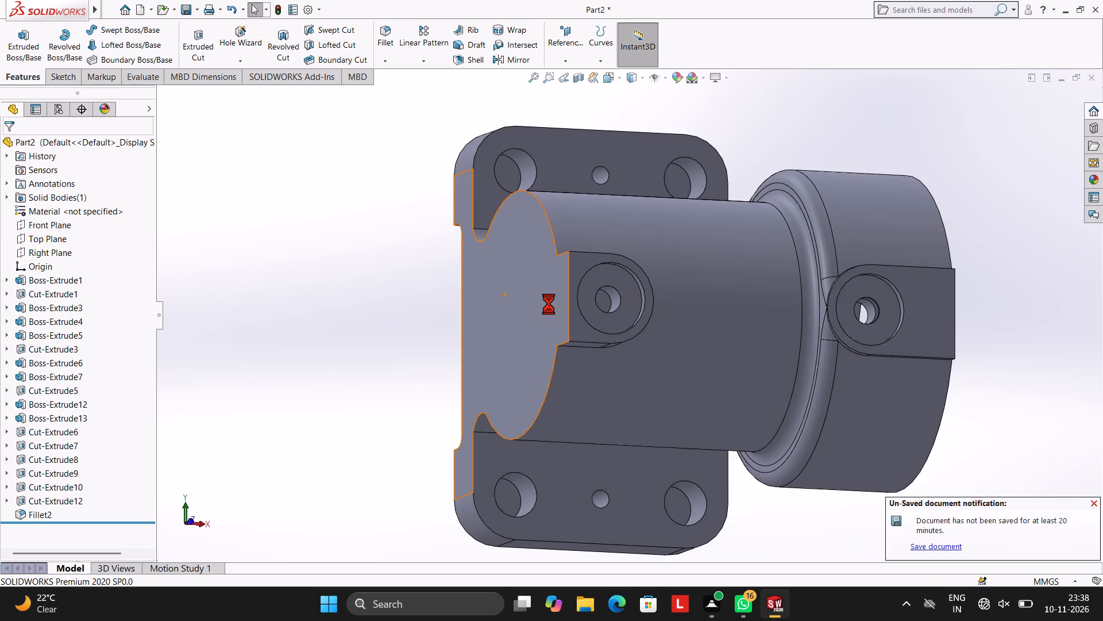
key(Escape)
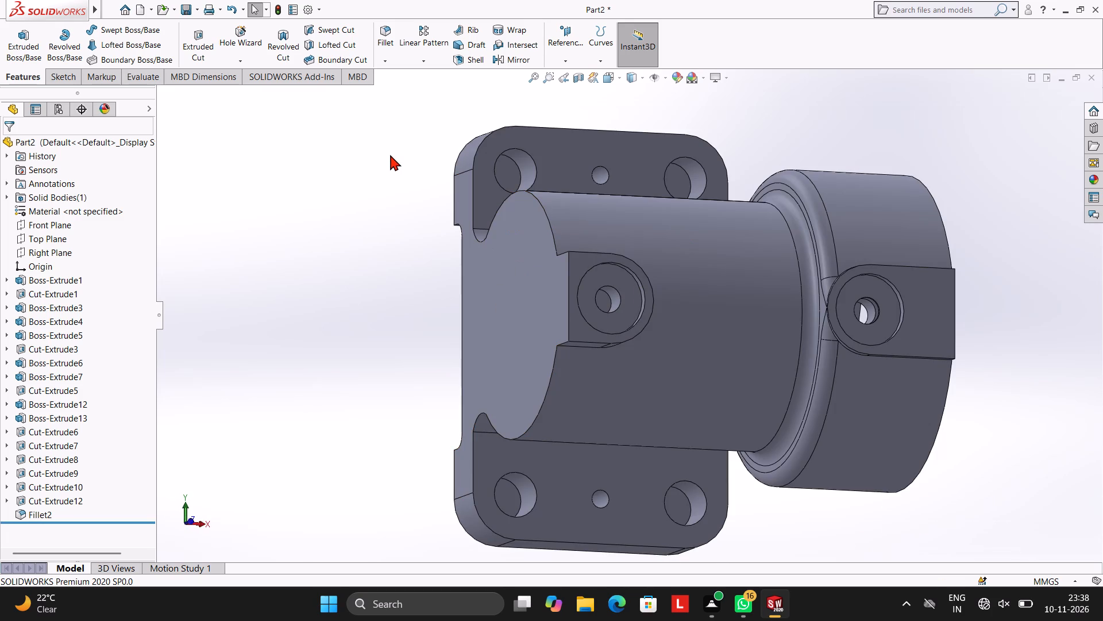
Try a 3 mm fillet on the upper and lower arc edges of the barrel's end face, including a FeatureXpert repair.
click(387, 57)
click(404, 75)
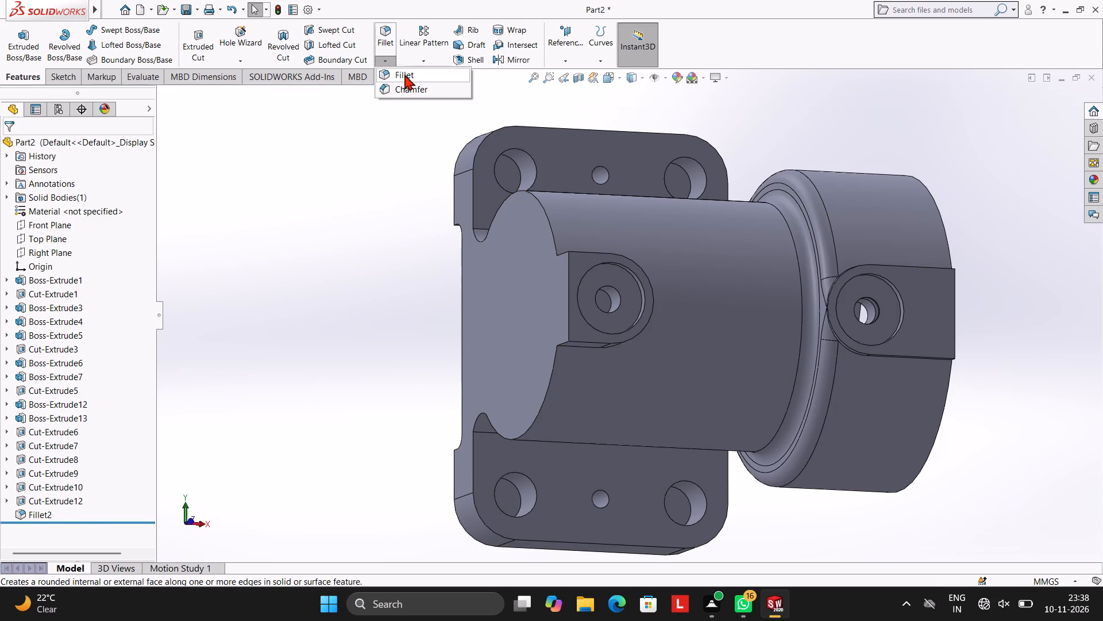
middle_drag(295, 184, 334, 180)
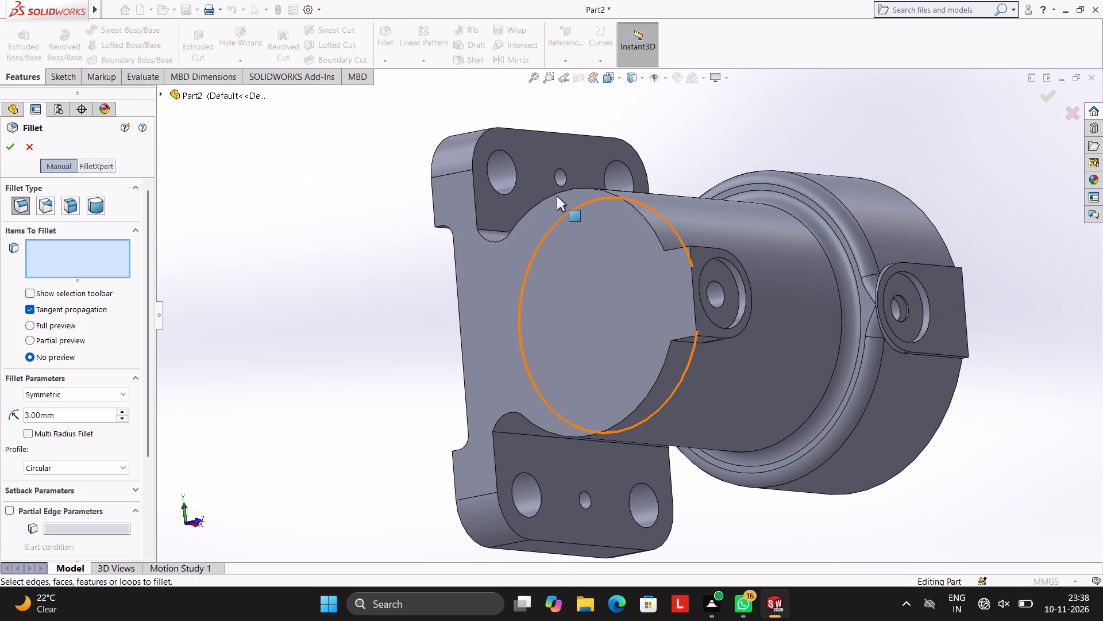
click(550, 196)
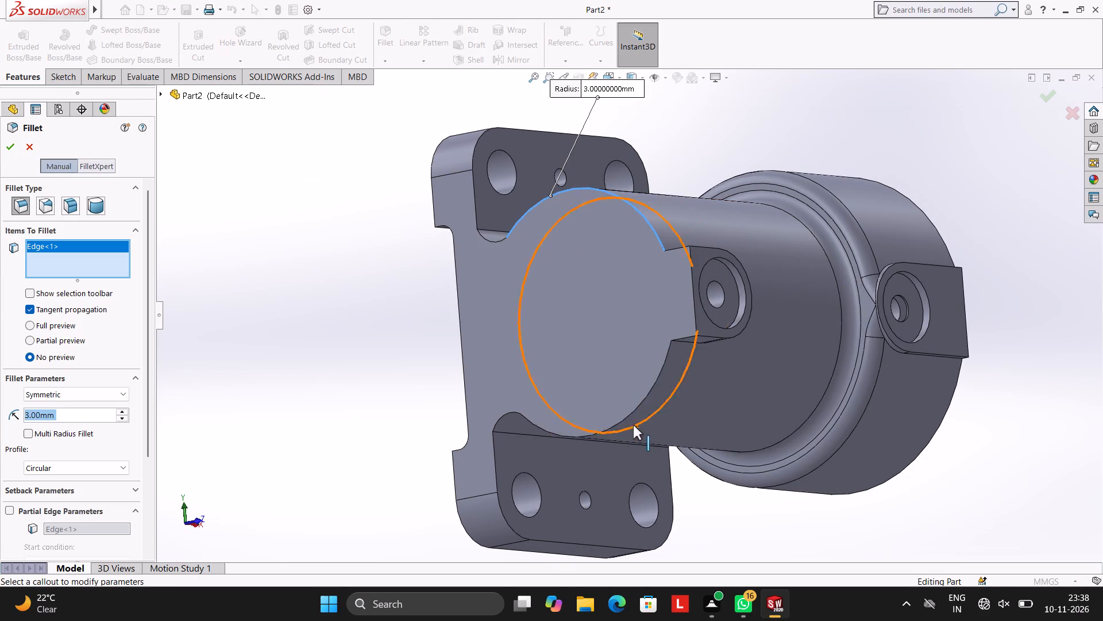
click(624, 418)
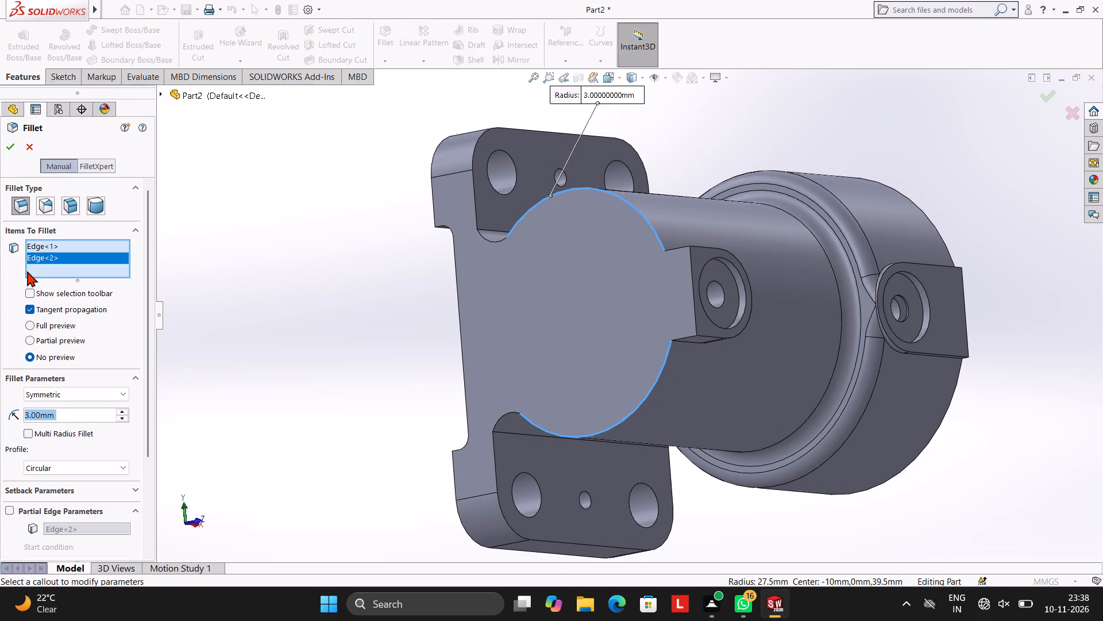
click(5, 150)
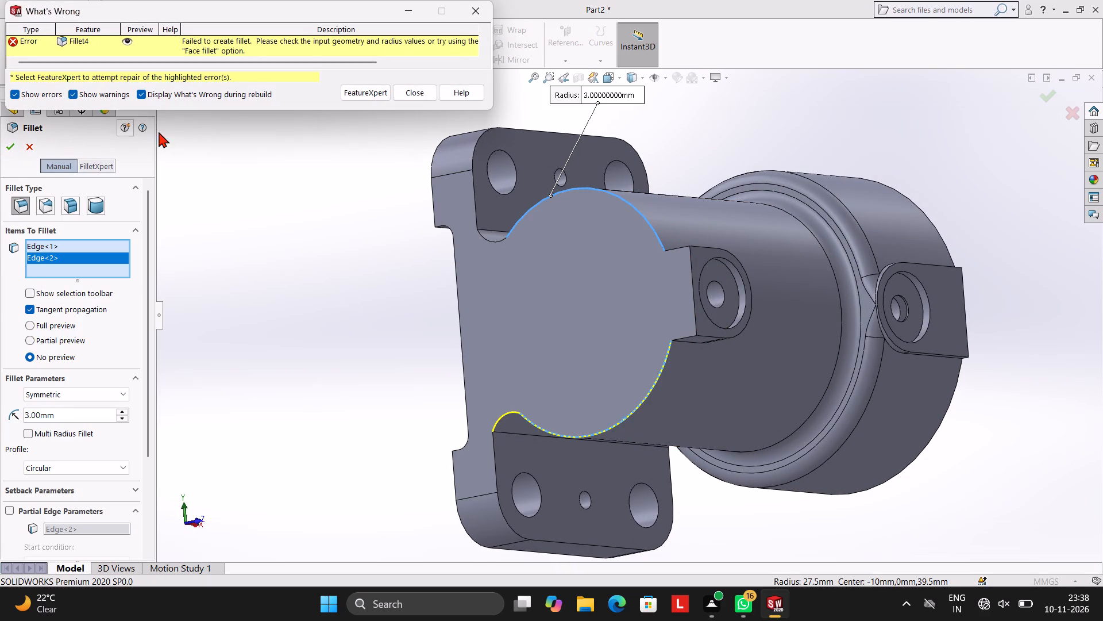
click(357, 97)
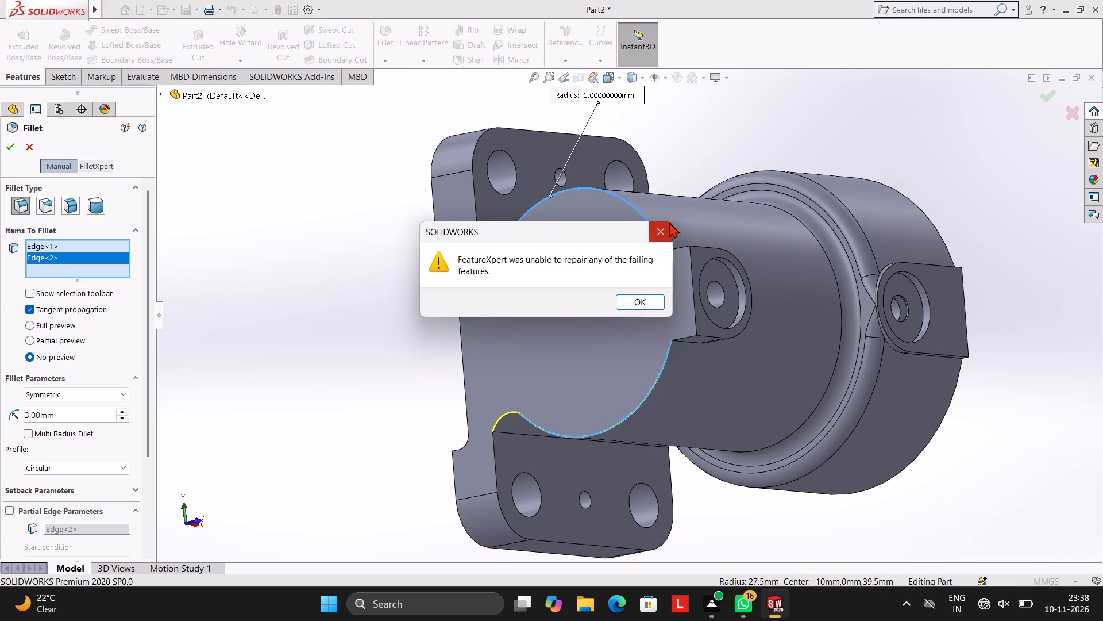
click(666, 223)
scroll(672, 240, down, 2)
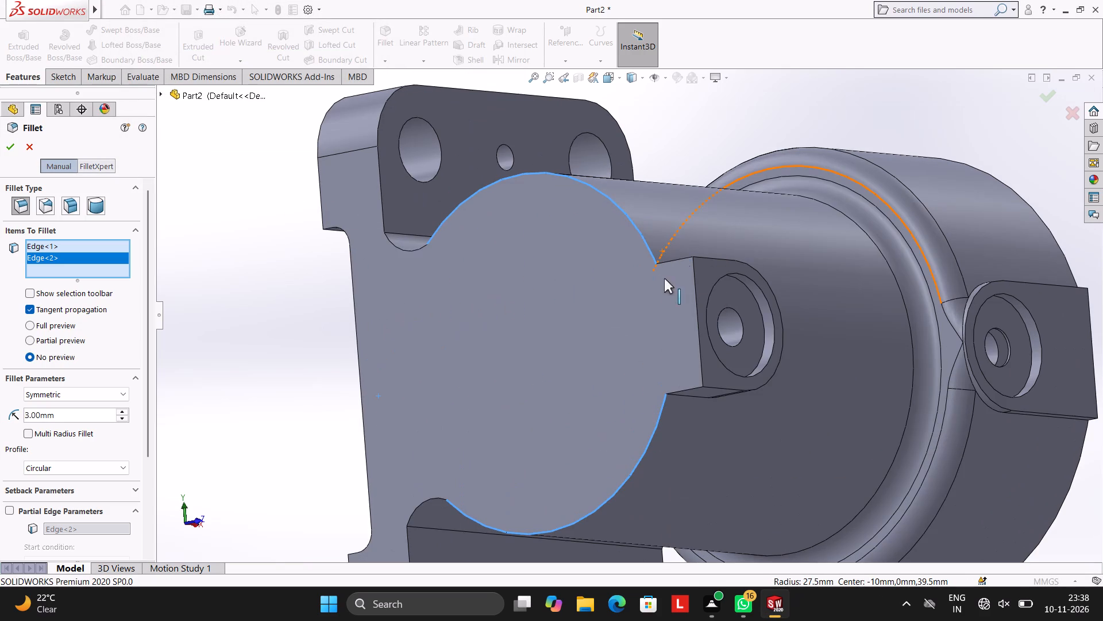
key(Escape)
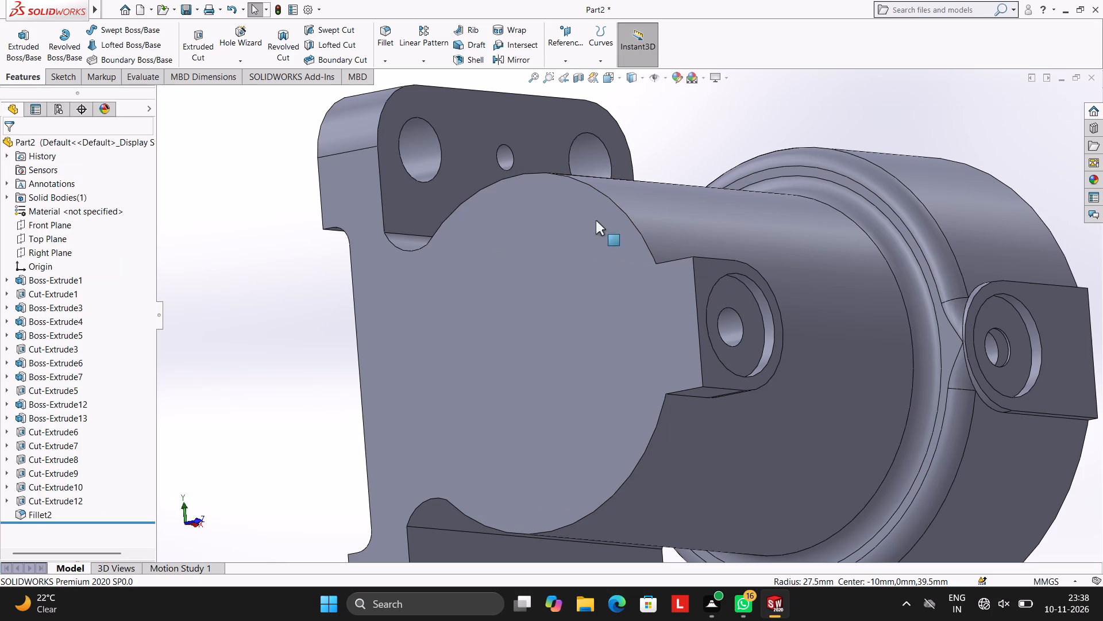
Fillet the three end-face edges of the drilled pad on the barrel with a 3 mm radius.
click(383, 60)
click(401, 76)
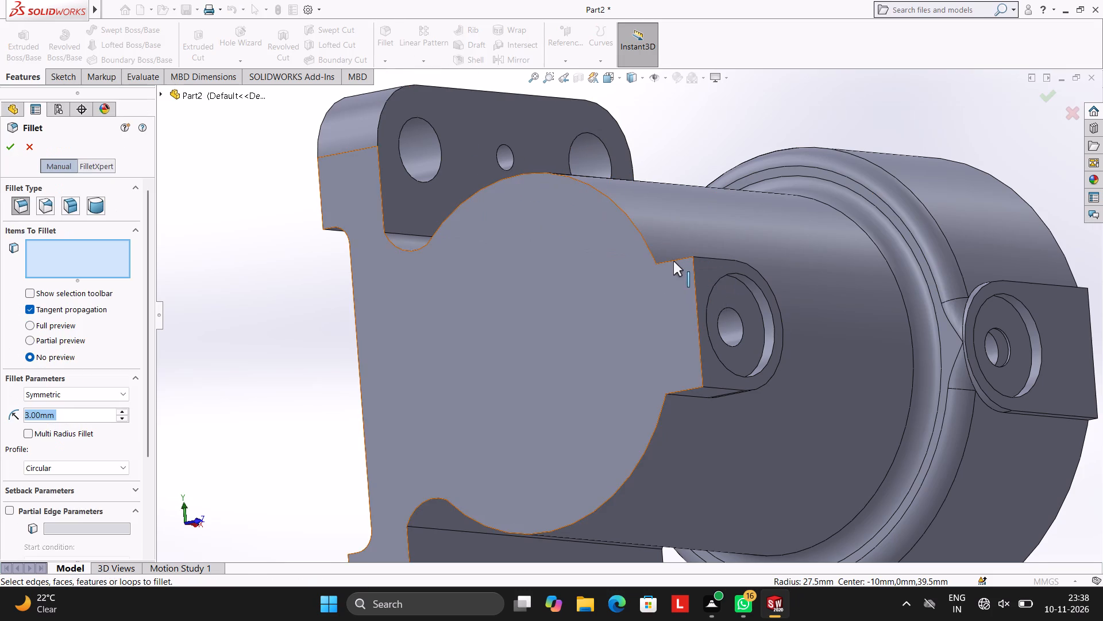
click(673, 261)
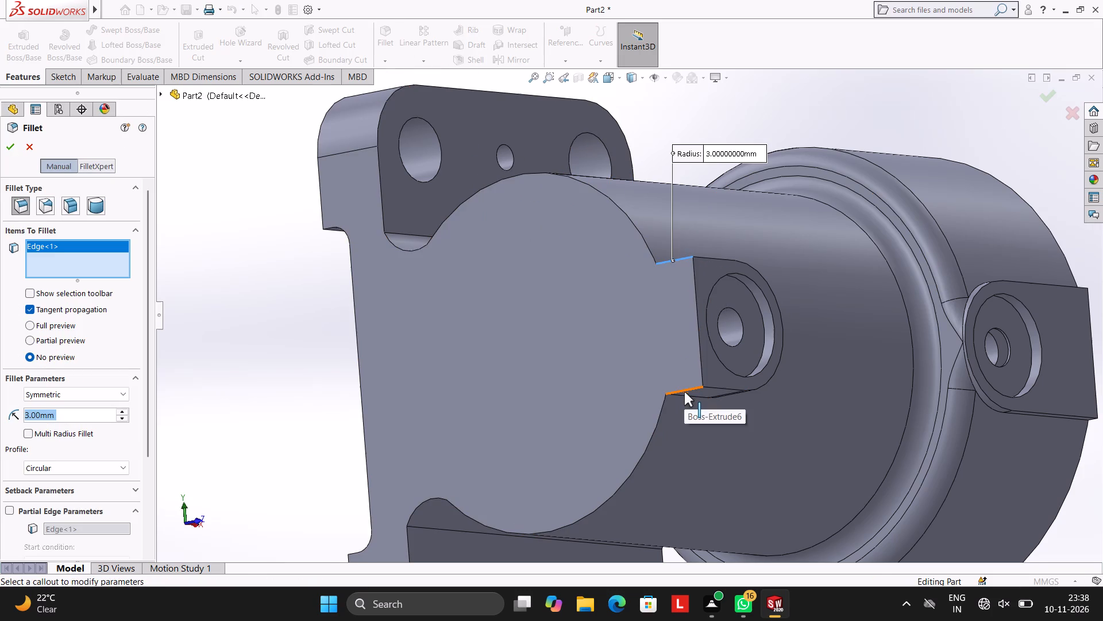
click(684, 391)
click(701, 339)
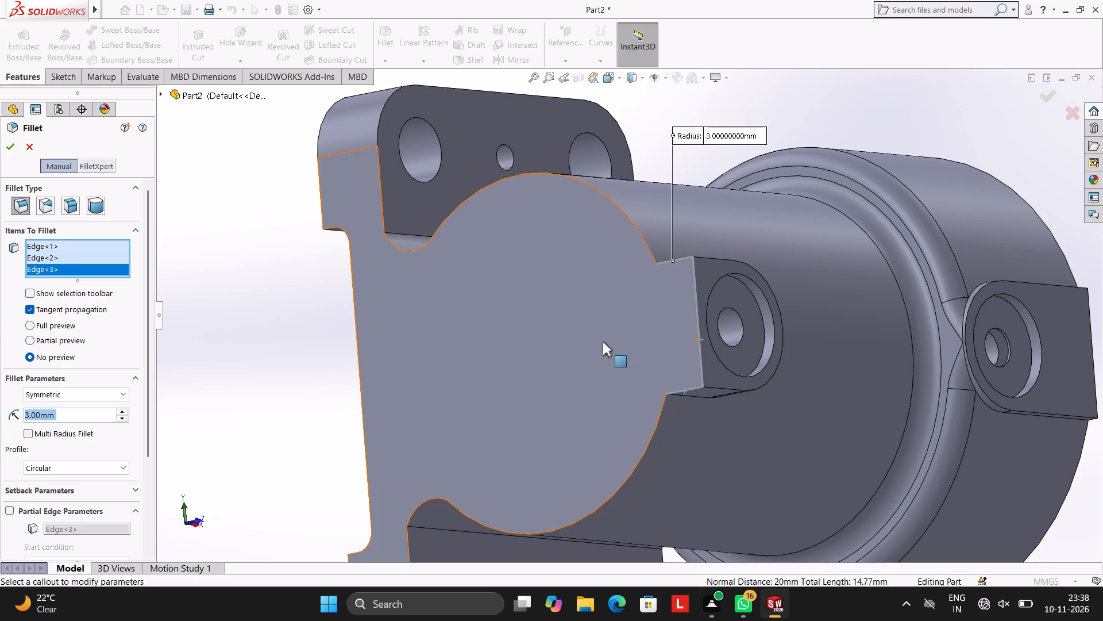
click(11, 142)
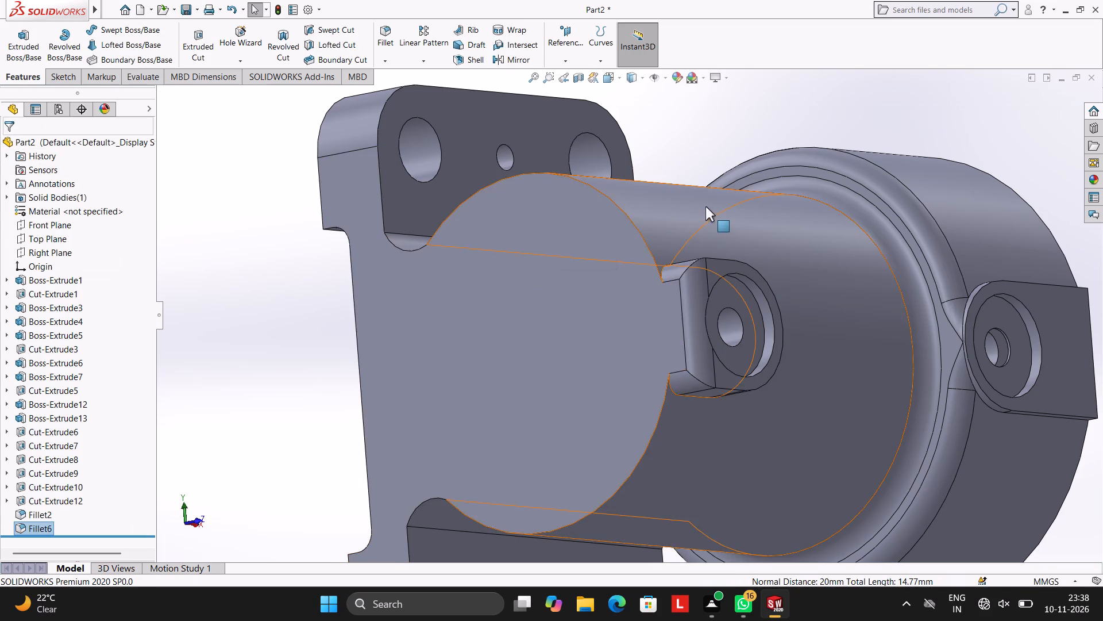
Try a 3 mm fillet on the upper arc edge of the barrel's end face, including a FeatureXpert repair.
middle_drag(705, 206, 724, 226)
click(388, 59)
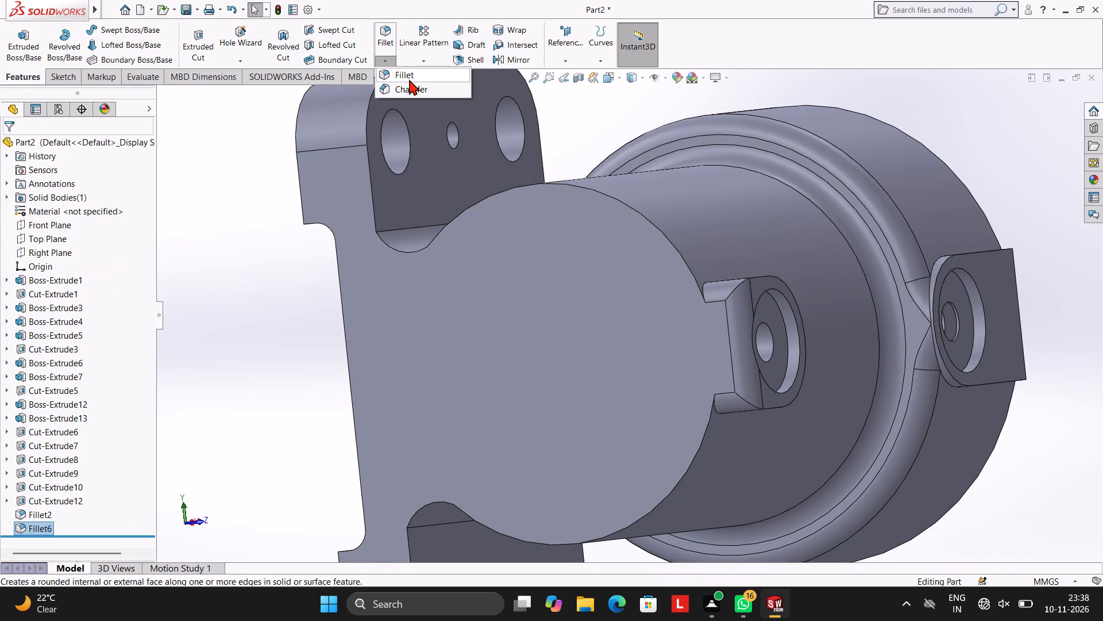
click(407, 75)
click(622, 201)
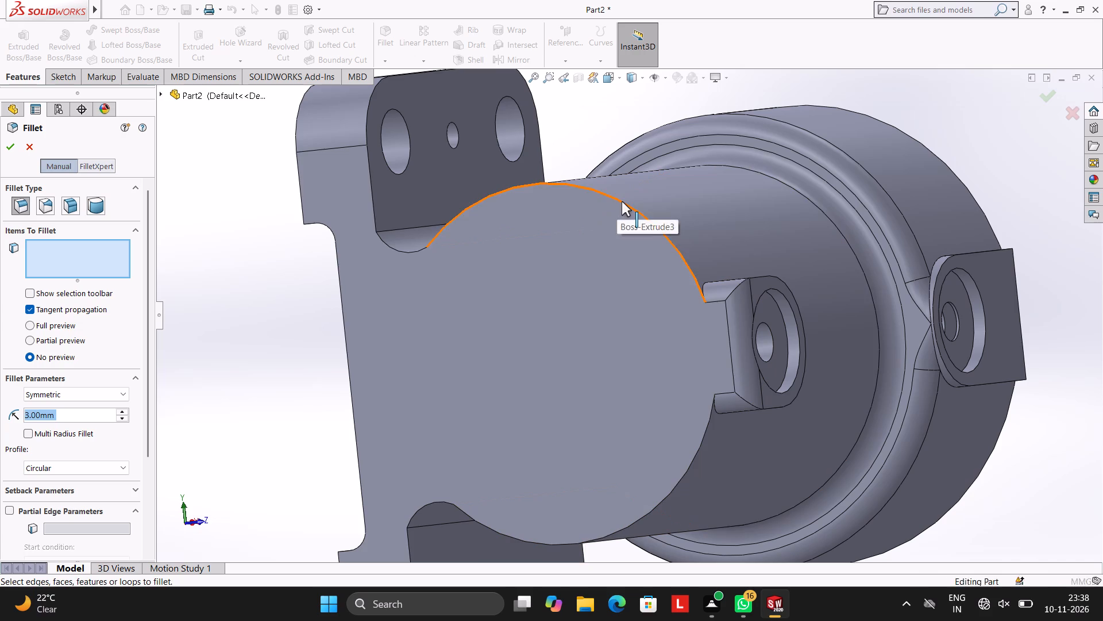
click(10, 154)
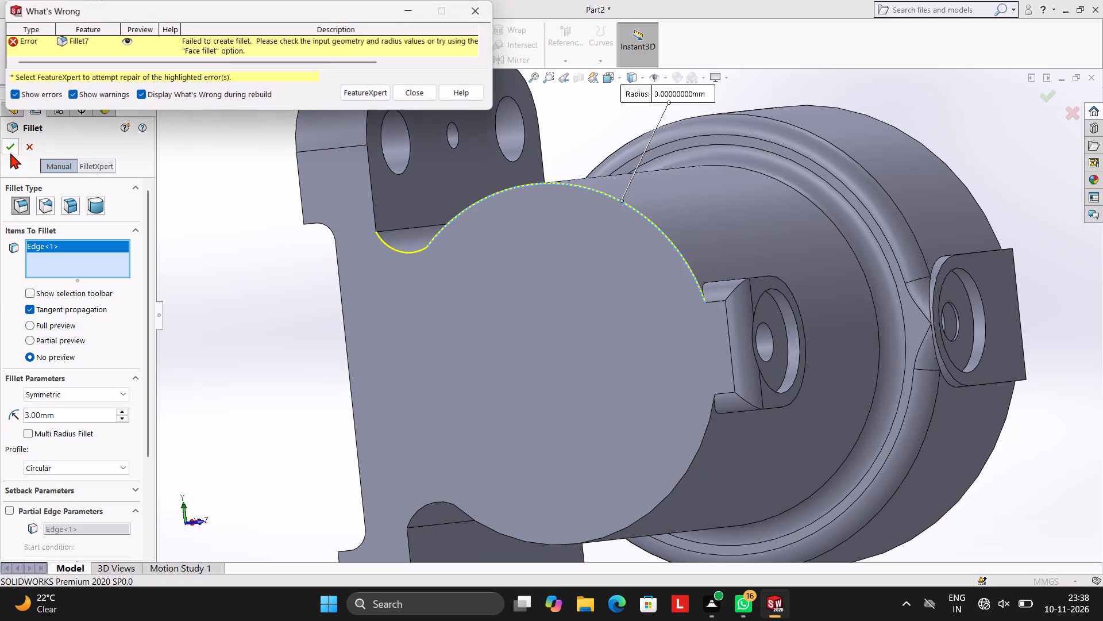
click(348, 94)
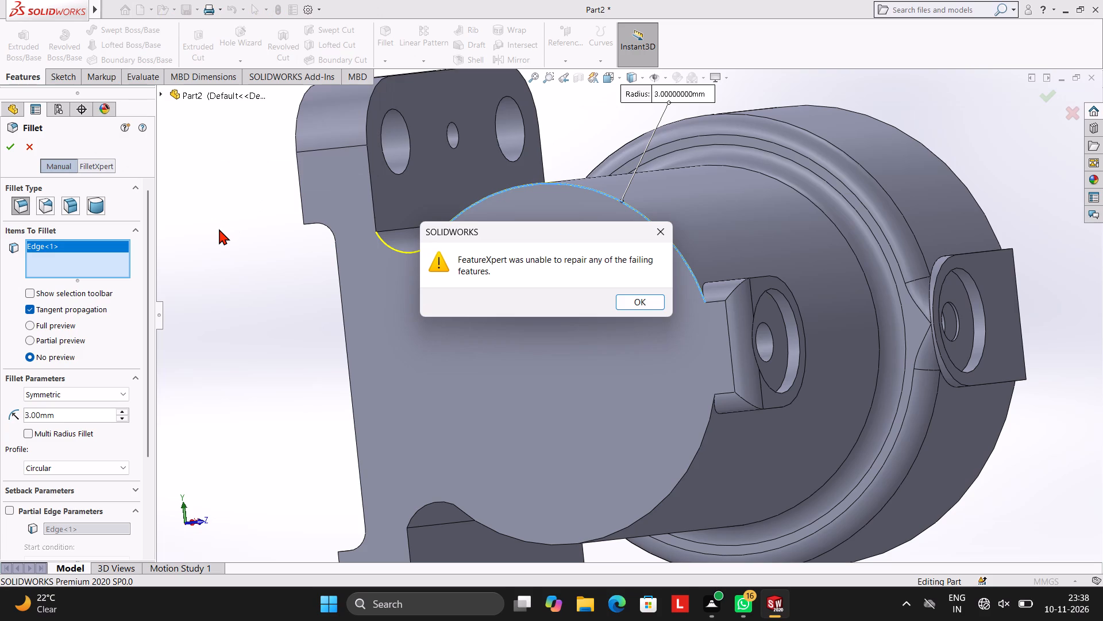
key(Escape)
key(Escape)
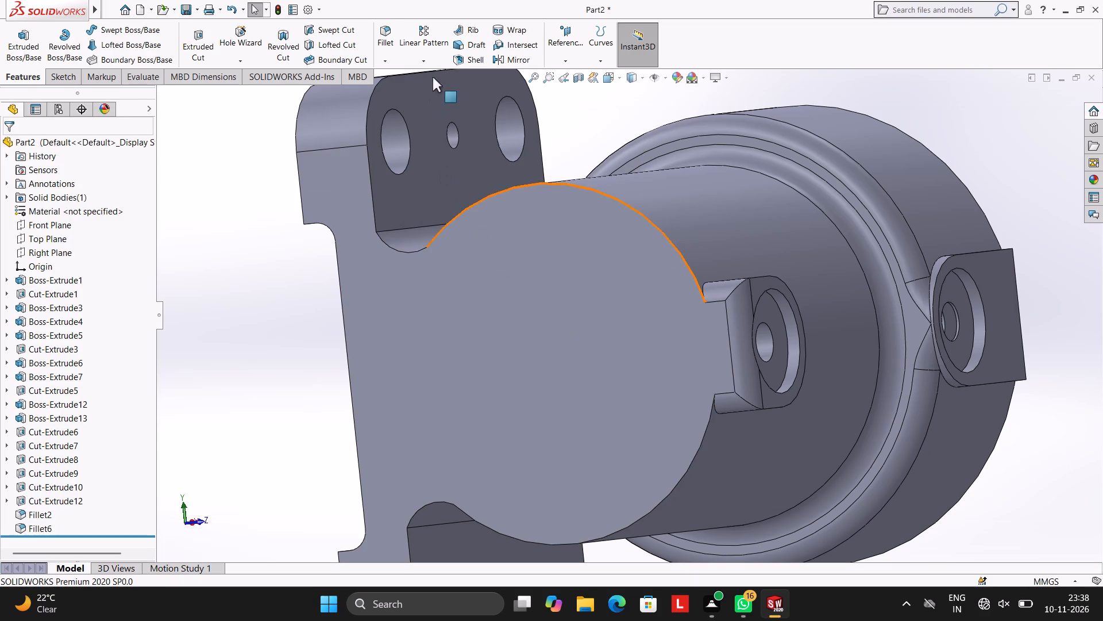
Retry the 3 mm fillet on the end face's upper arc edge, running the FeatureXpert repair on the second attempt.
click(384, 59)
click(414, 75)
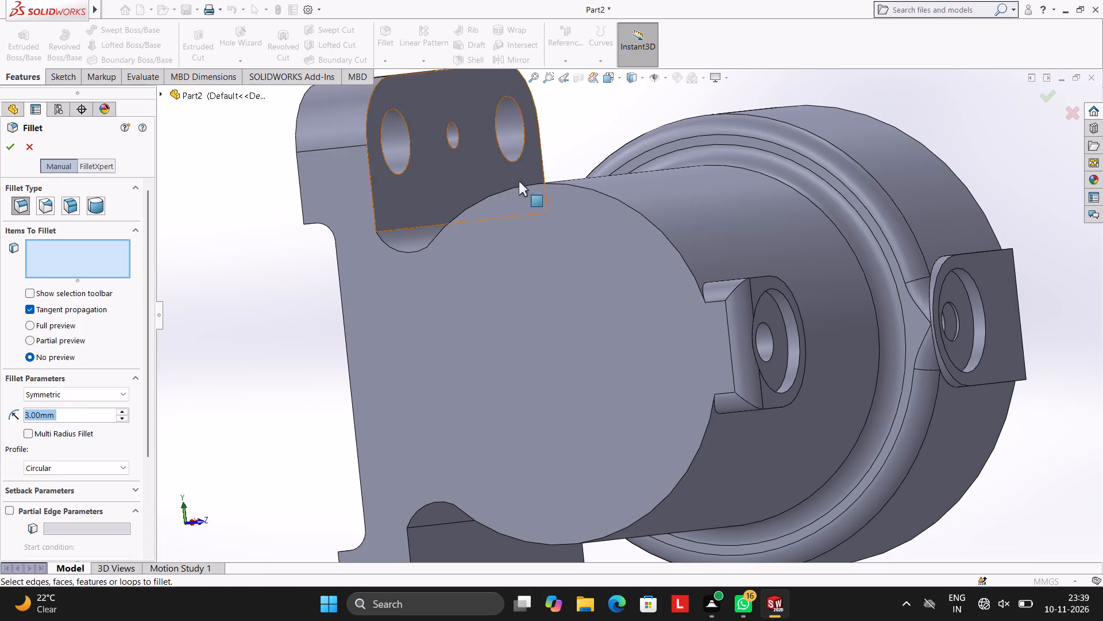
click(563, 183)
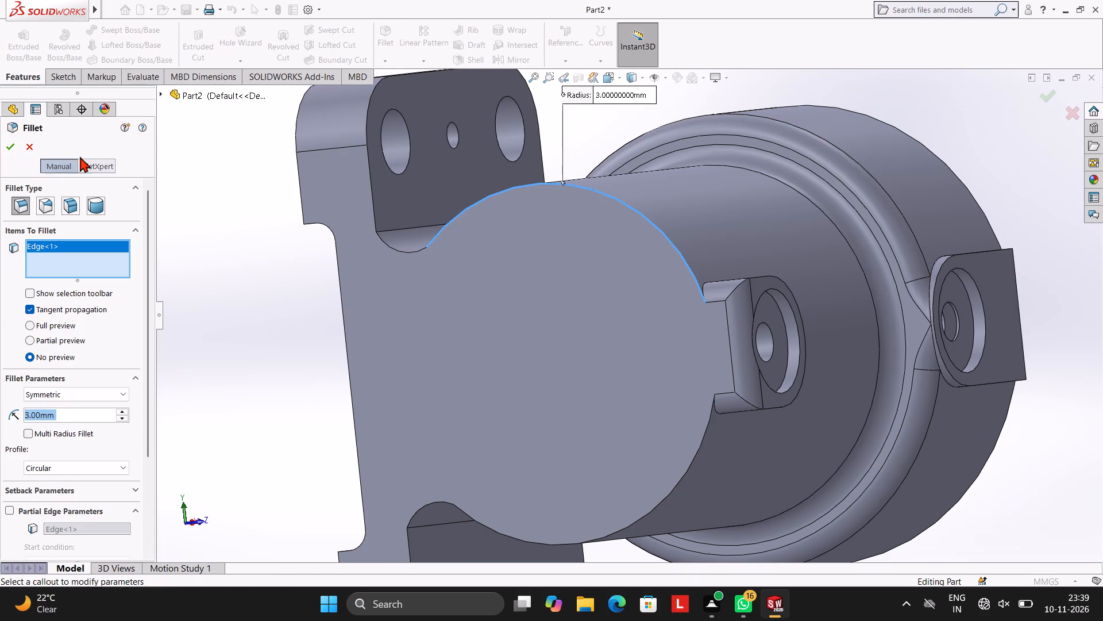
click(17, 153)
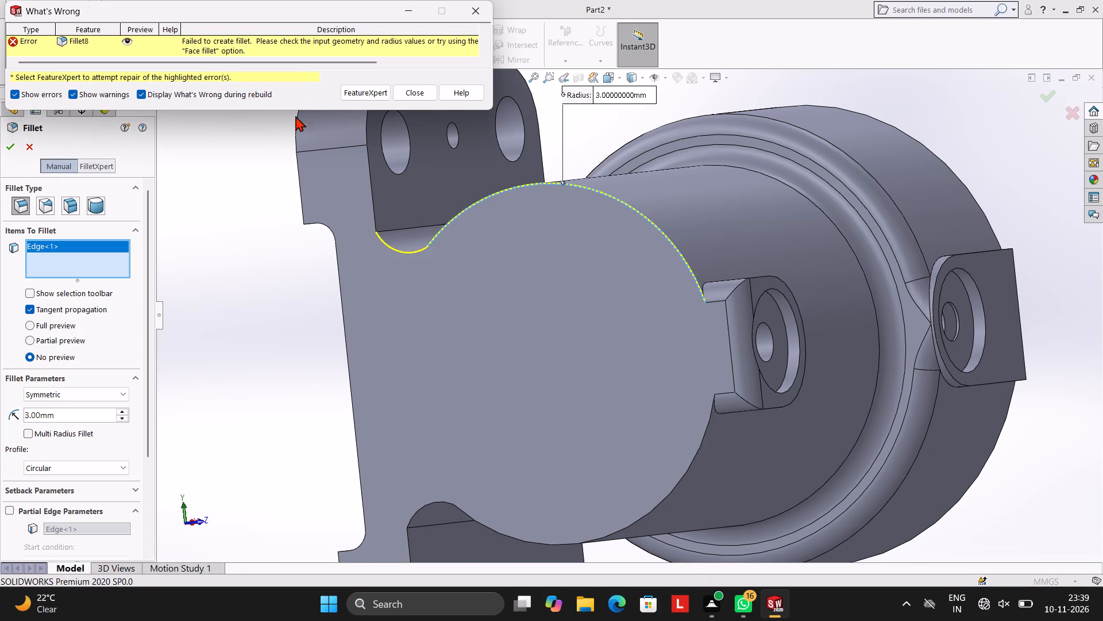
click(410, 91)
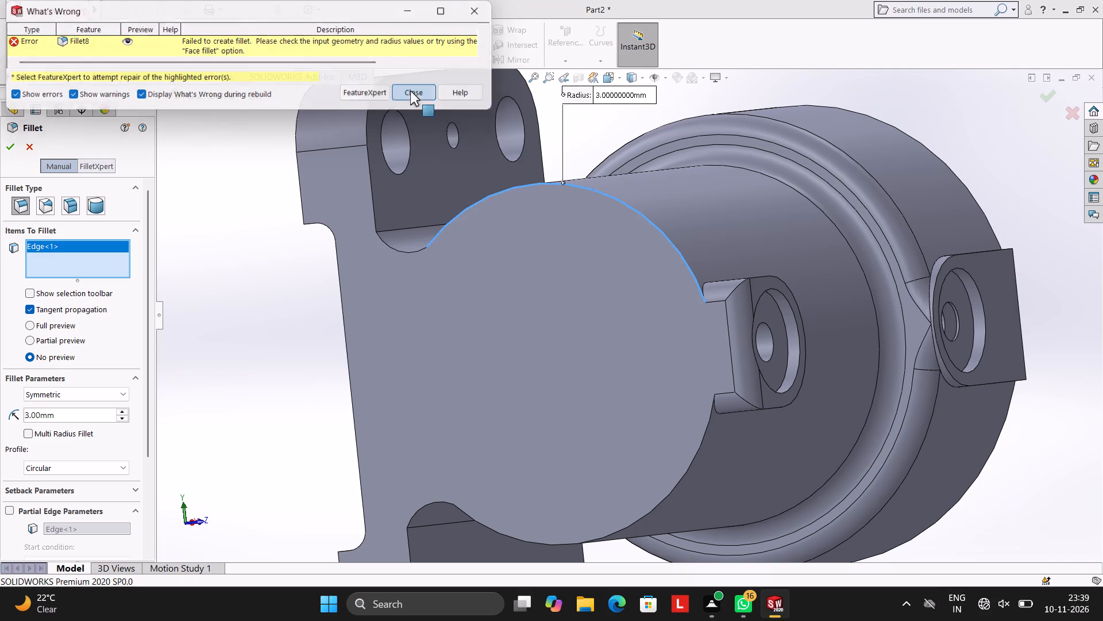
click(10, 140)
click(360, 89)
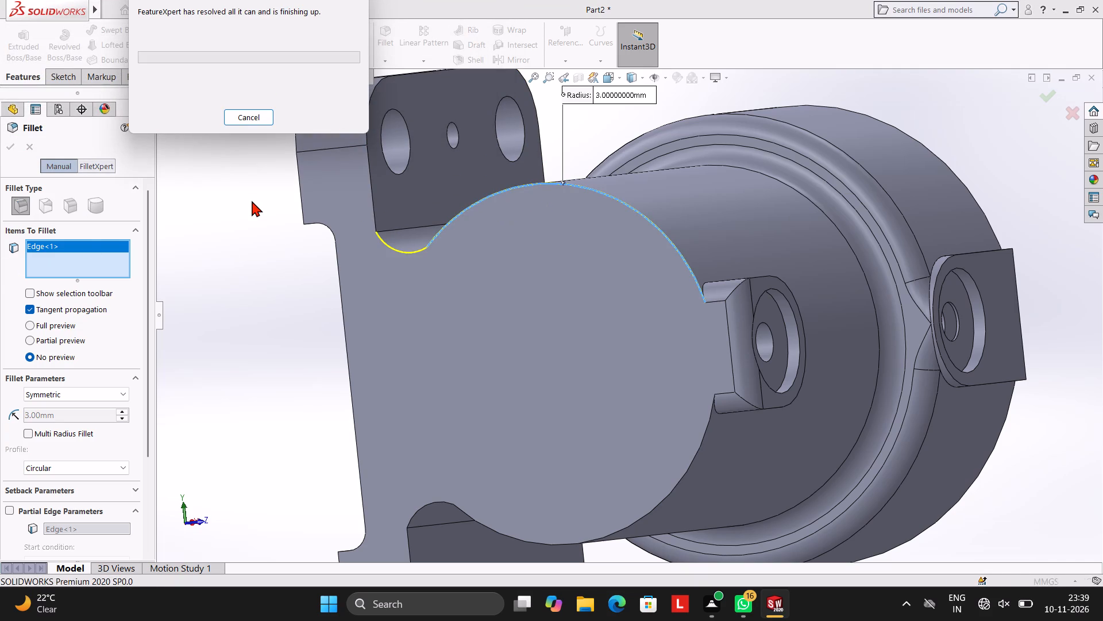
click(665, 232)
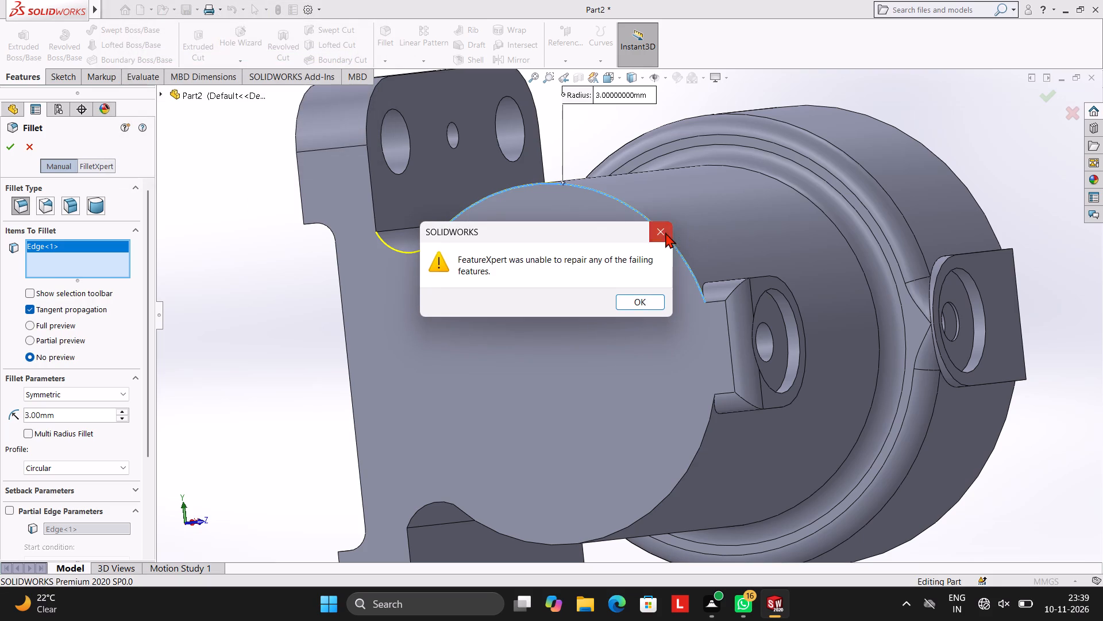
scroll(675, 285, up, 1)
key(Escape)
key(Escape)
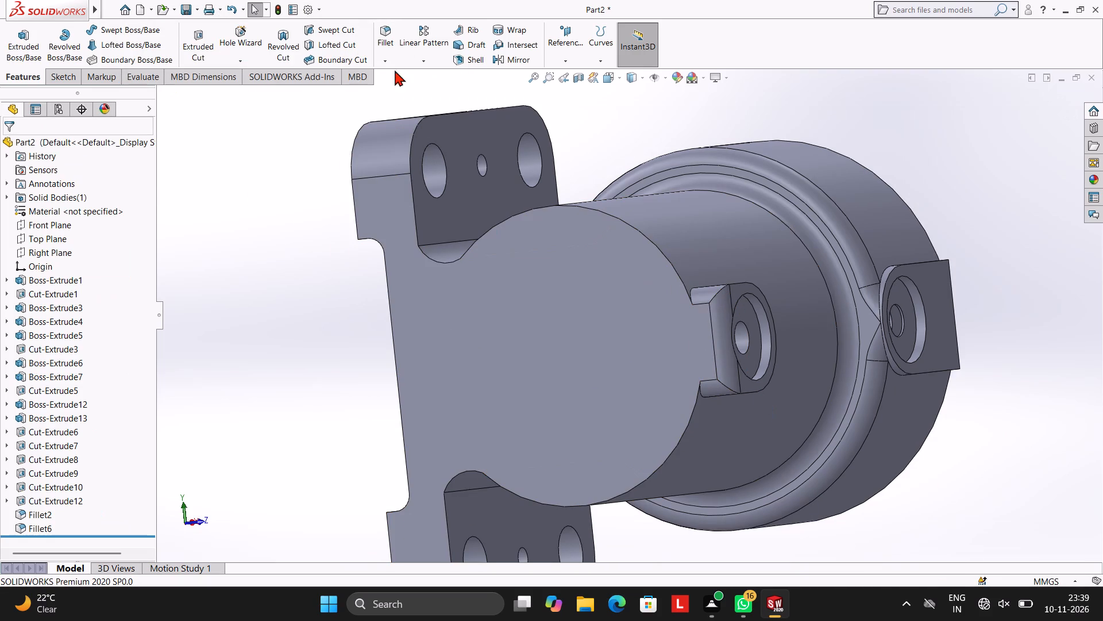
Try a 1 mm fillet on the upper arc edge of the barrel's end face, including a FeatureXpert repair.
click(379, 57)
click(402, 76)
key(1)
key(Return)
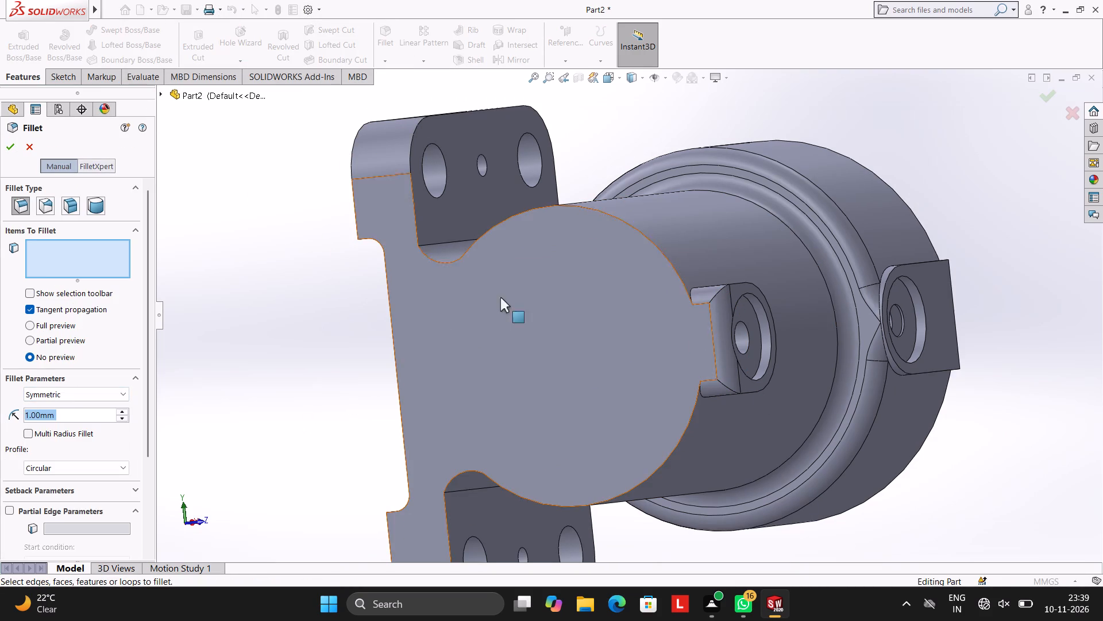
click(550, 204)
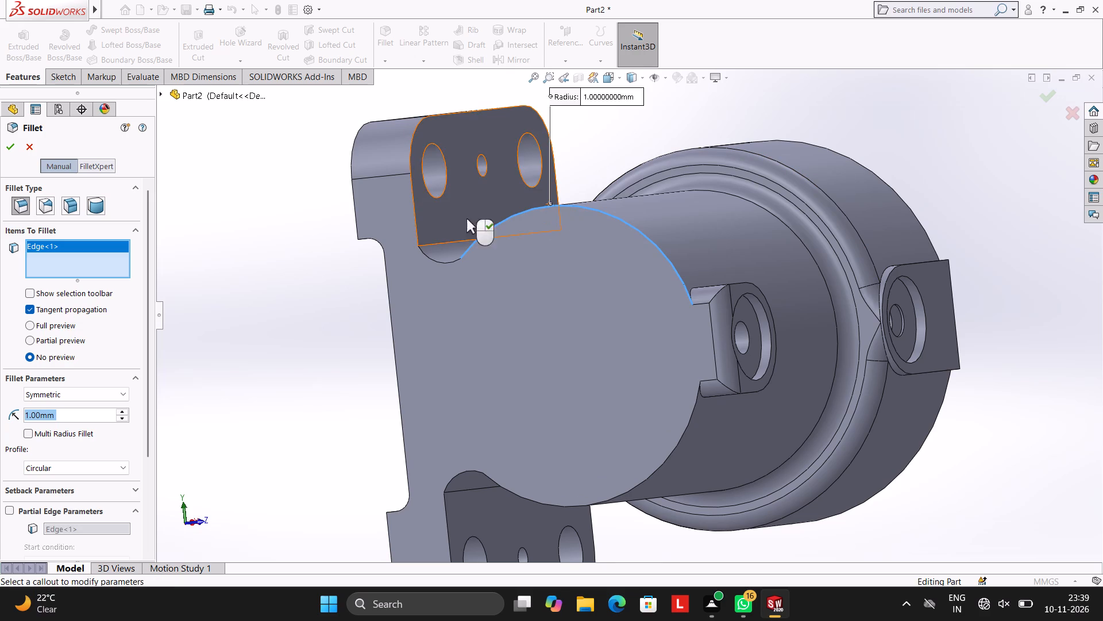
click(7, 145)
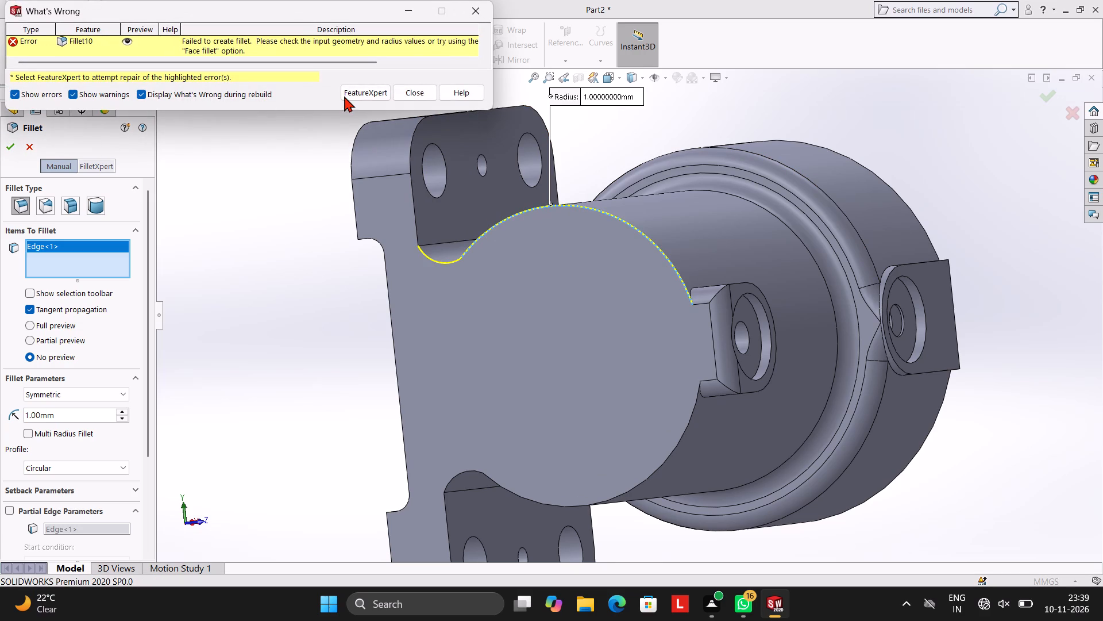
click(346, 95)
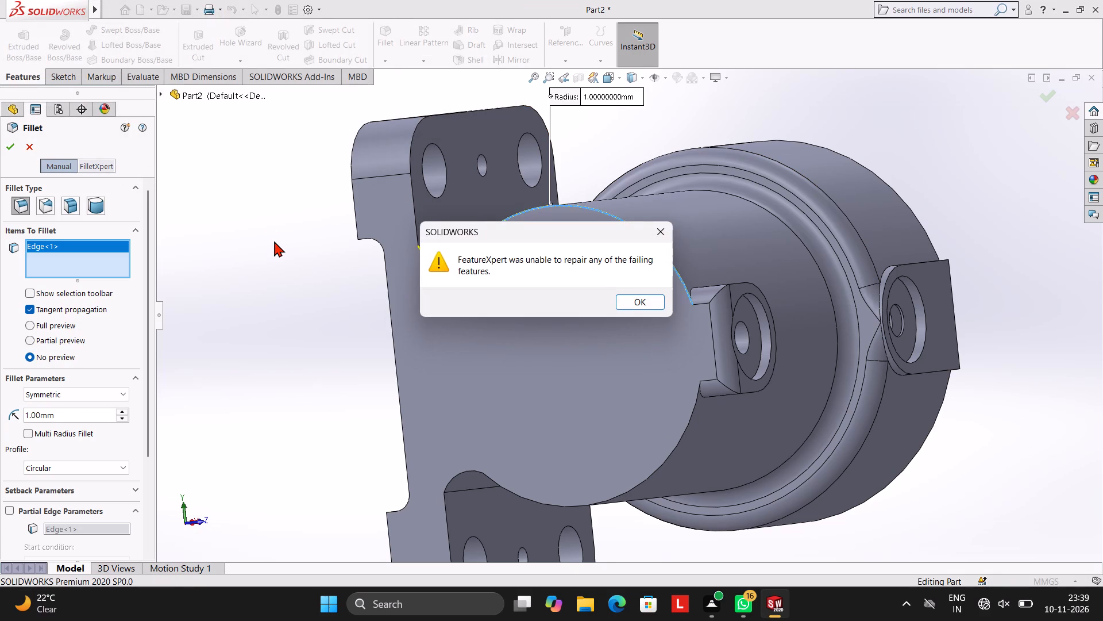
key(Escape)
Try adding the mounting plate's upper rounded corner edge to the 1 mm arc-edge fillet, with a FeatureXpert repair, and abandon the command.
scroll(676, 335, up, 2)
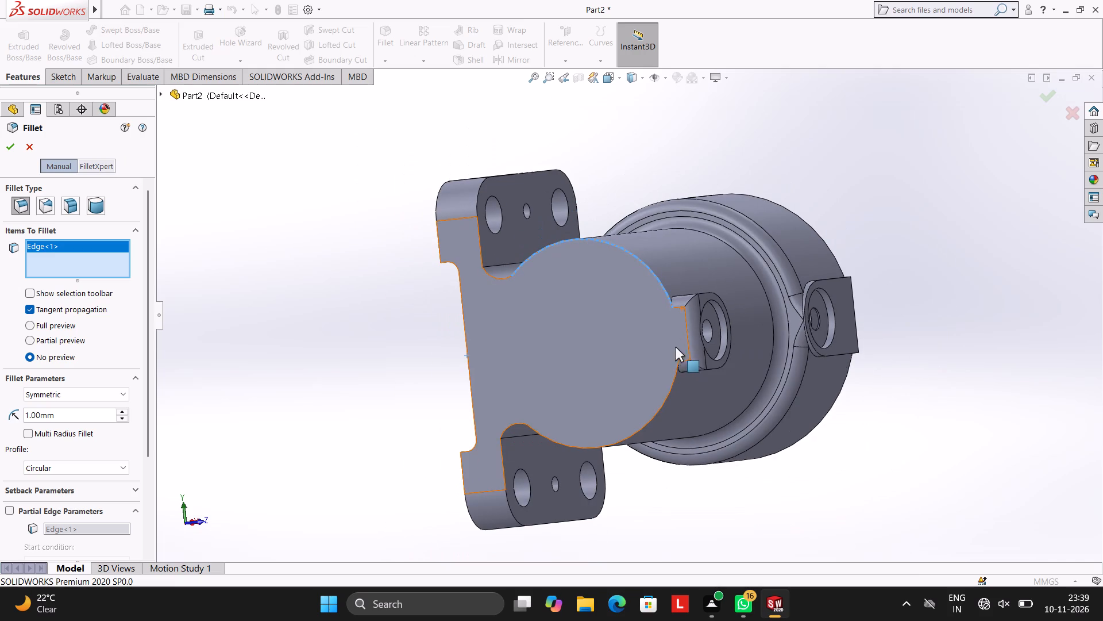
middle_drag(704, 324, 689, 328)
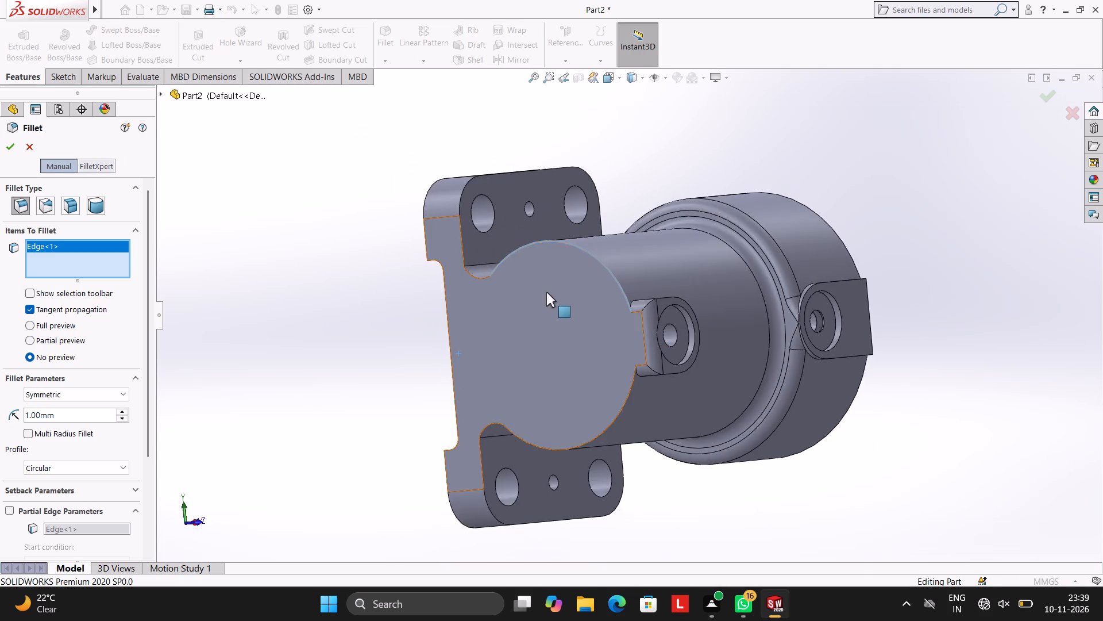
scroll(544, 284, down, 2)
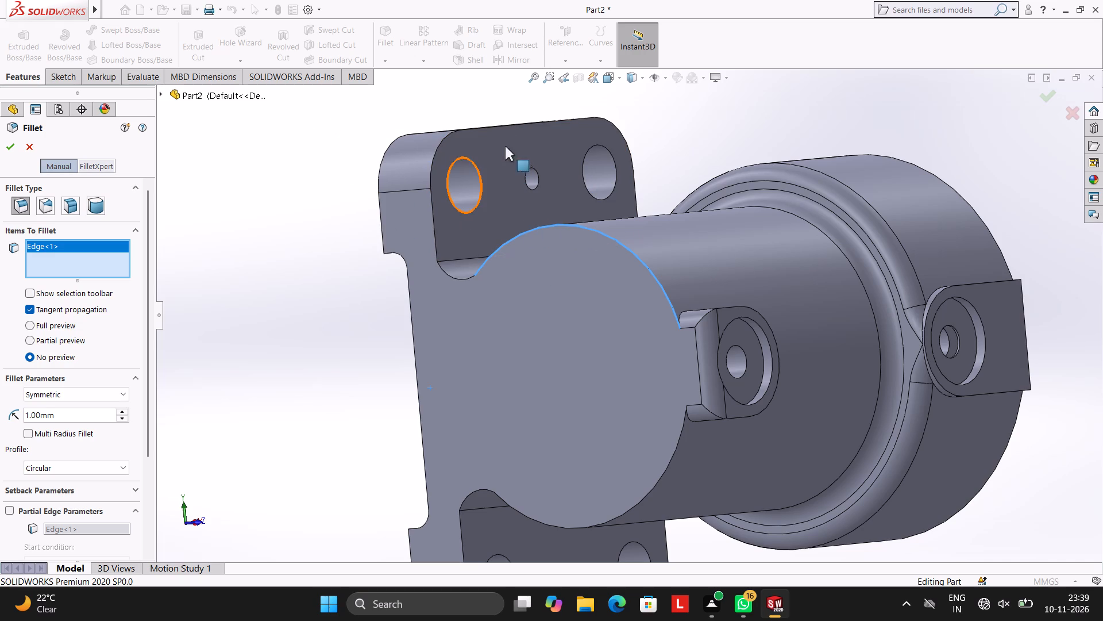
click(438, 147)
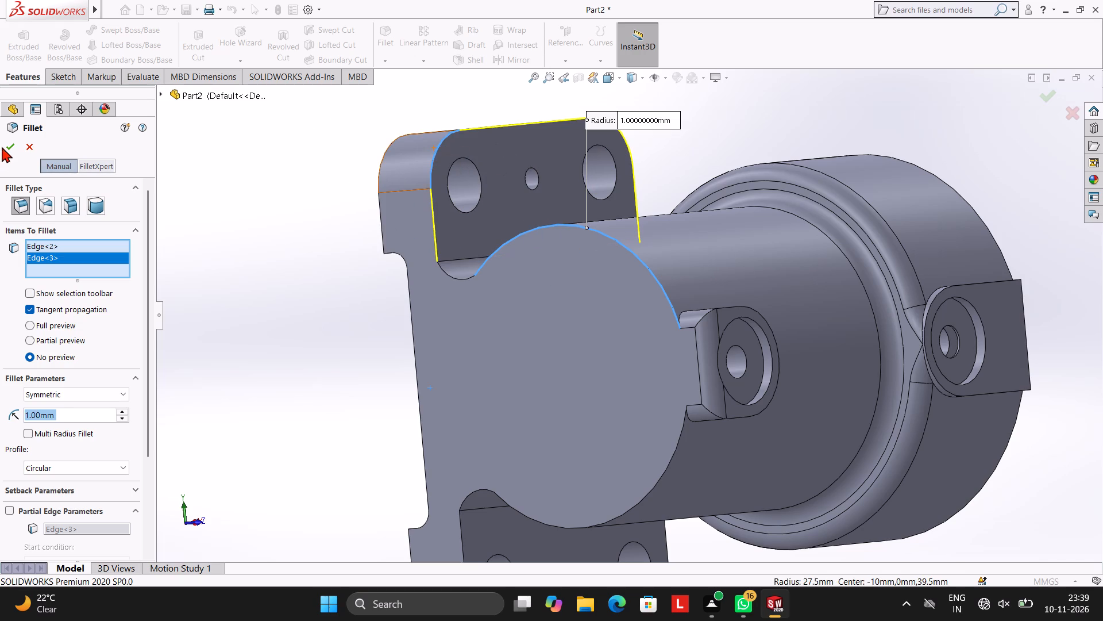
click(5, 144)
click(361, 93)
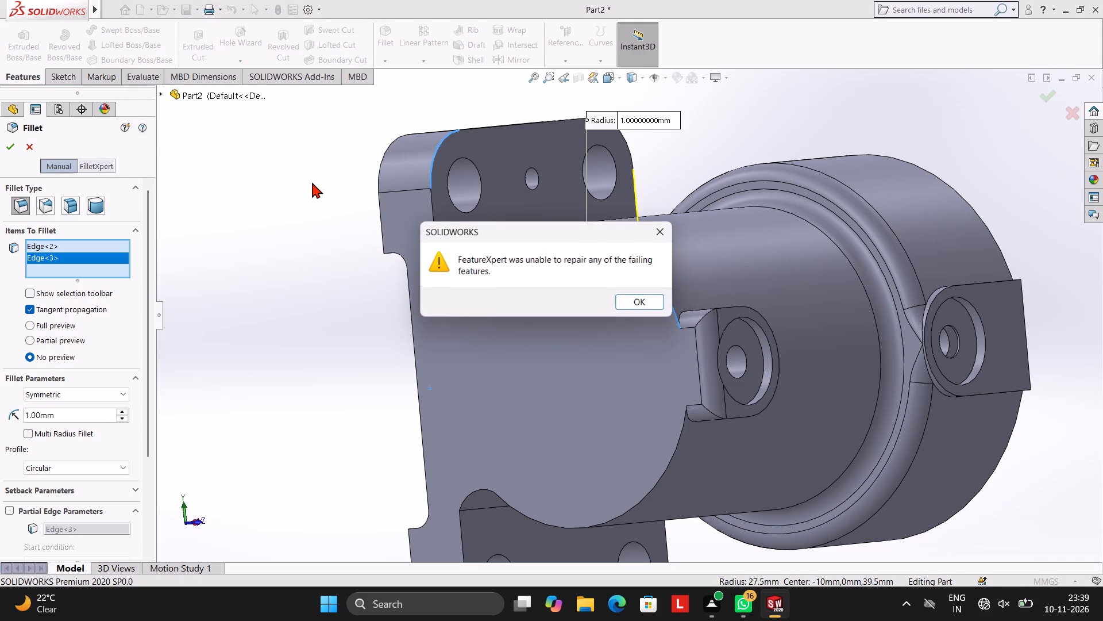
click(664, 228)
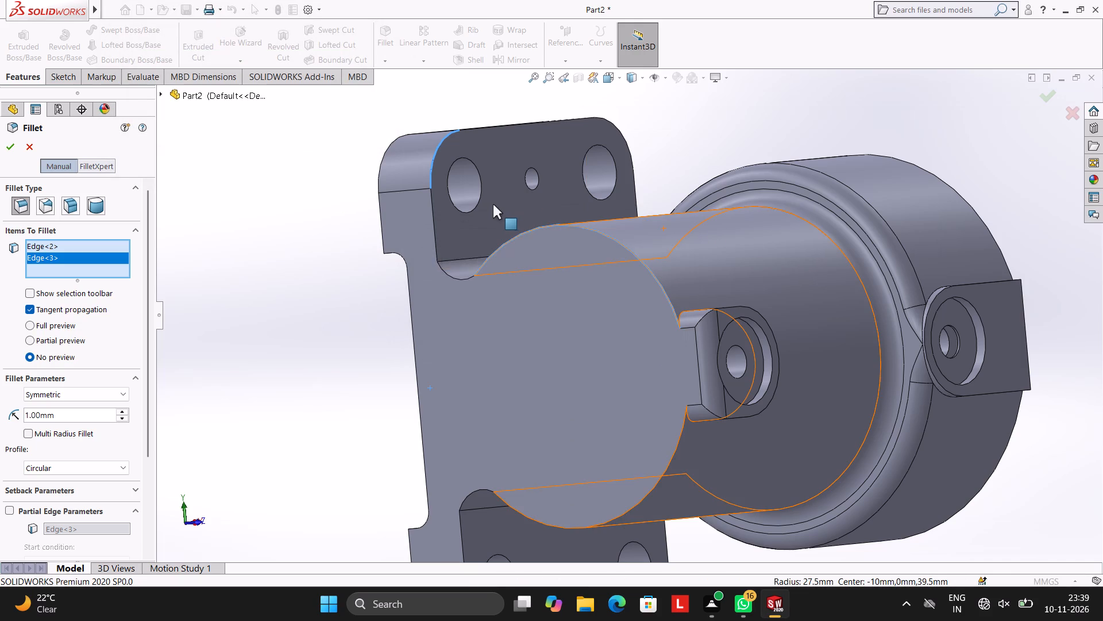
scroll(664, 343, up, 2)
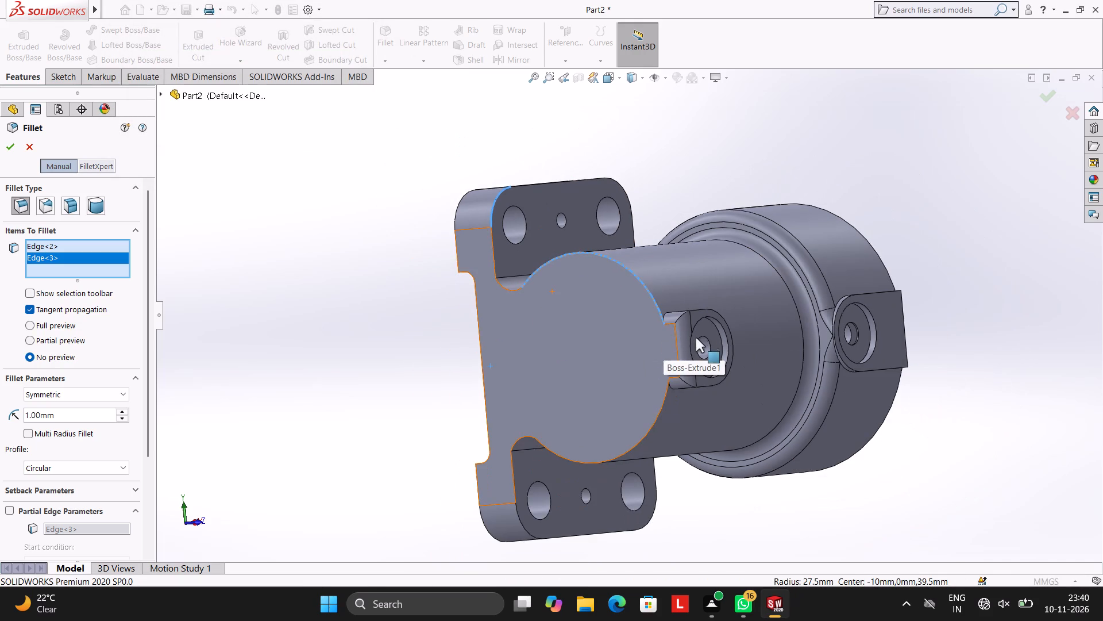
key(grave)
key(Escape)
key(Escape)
Undo the 3 mm fillet on the end-face edges of the drilled barrel pad.
middle_drag(771, 311, 752, 233)
scroll(660, 377, down, 2)
scroll(714, 378, up, 2)
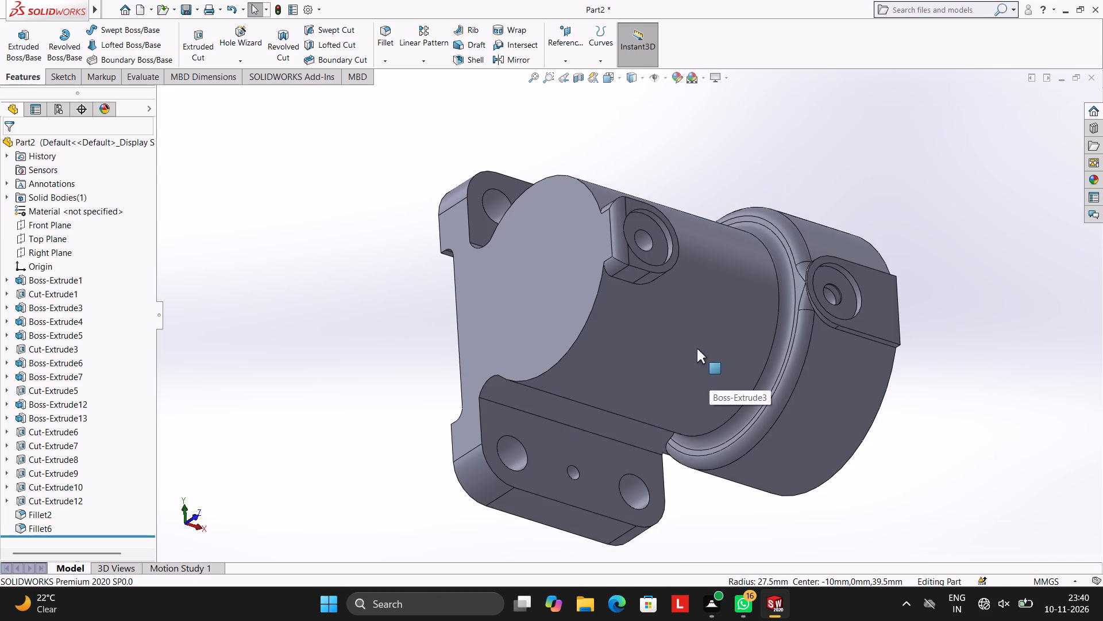
scroll(646, 275, down, 2)
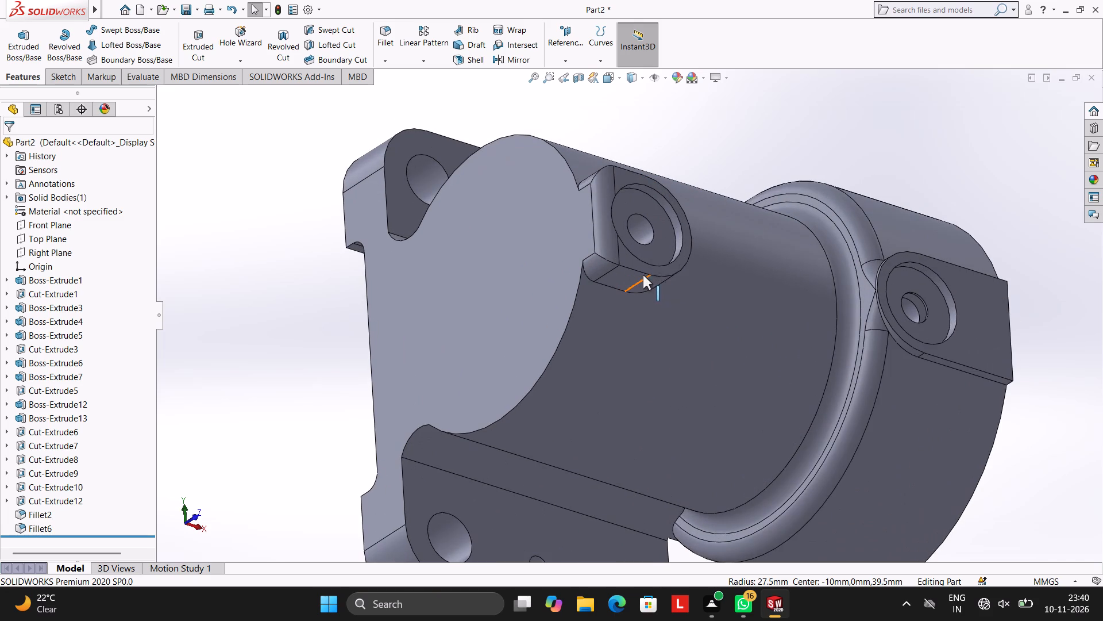
key(ctrl+z)
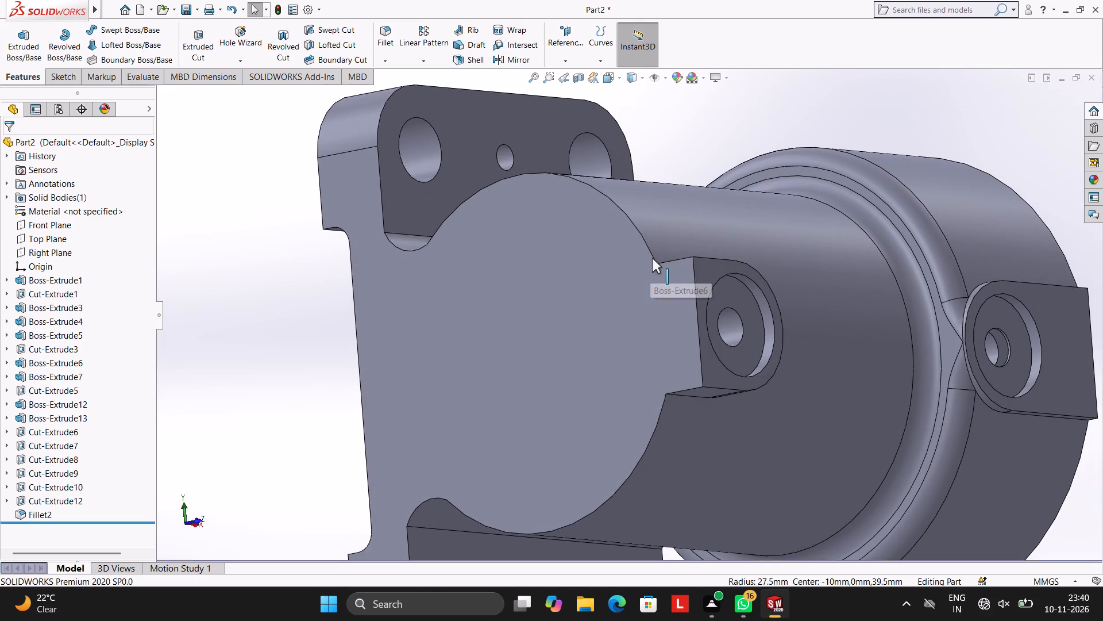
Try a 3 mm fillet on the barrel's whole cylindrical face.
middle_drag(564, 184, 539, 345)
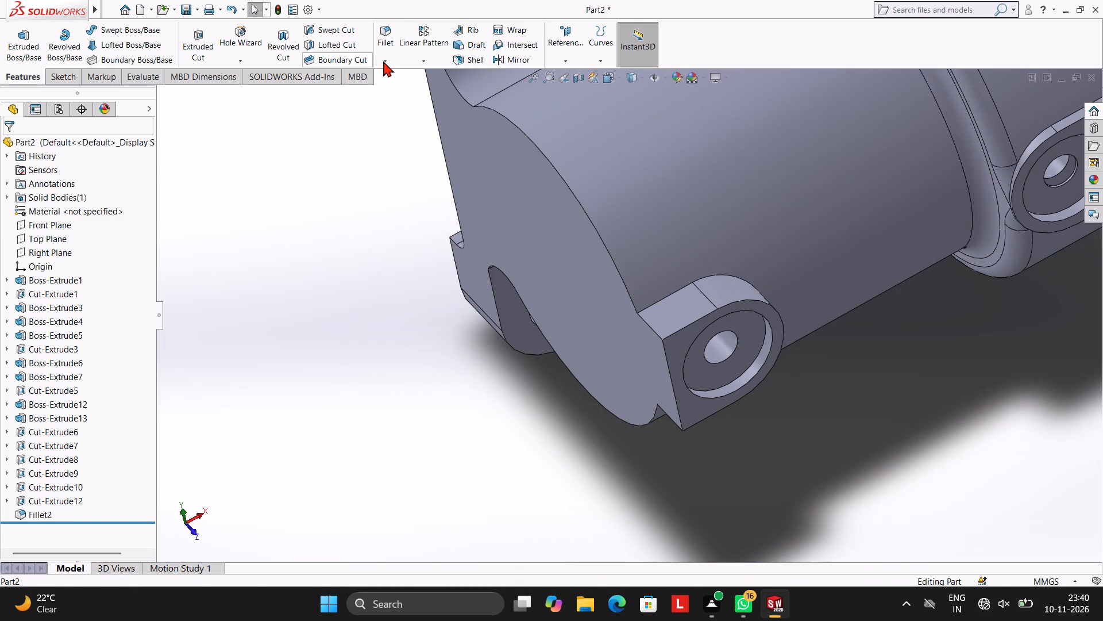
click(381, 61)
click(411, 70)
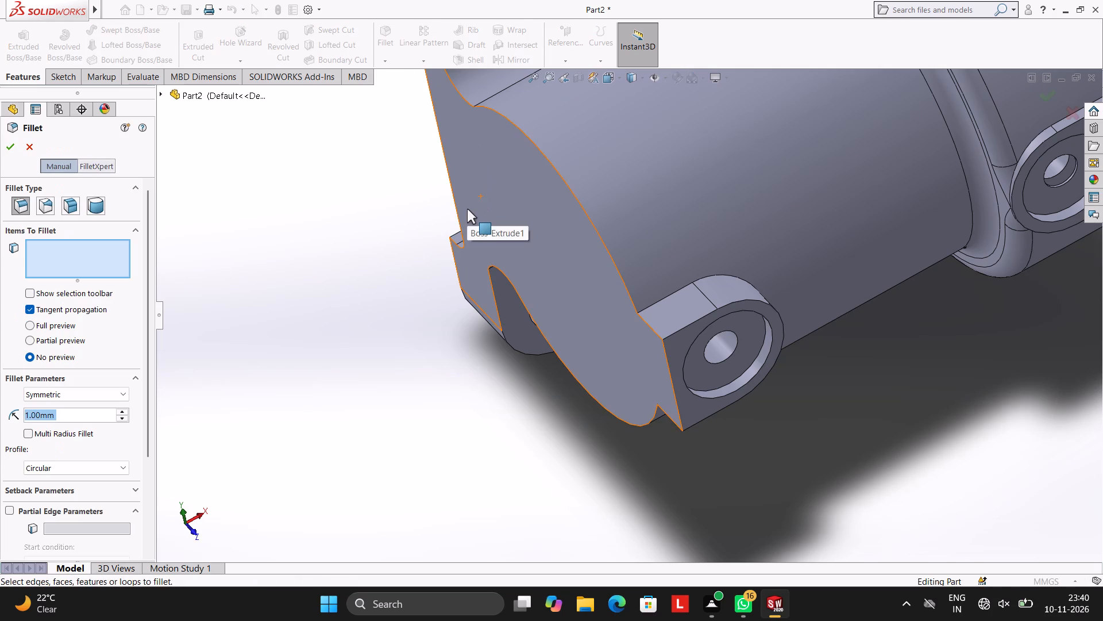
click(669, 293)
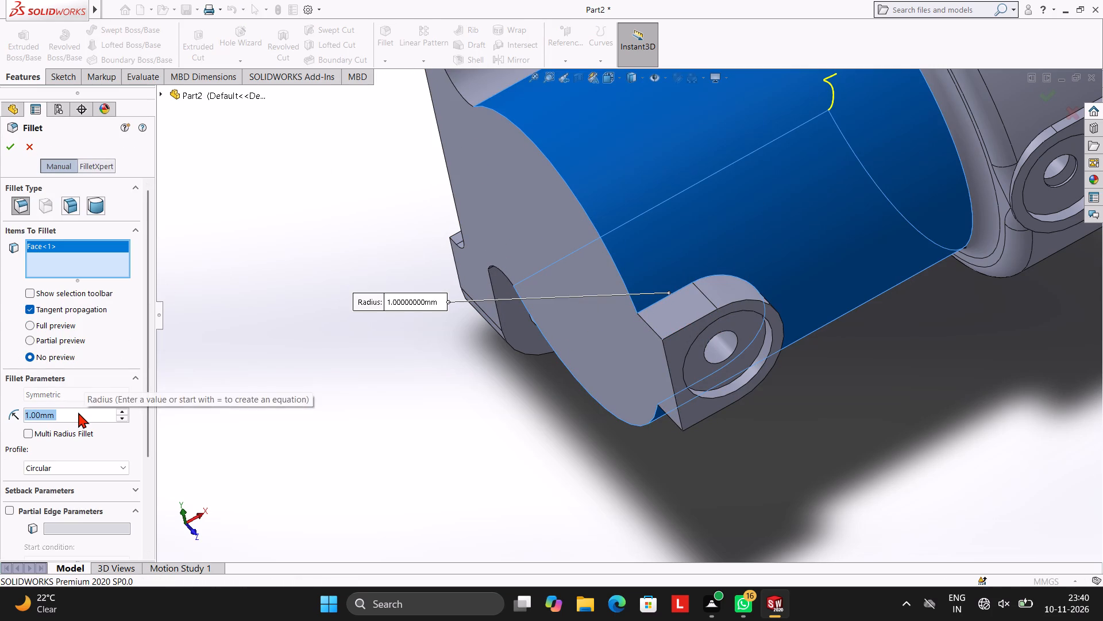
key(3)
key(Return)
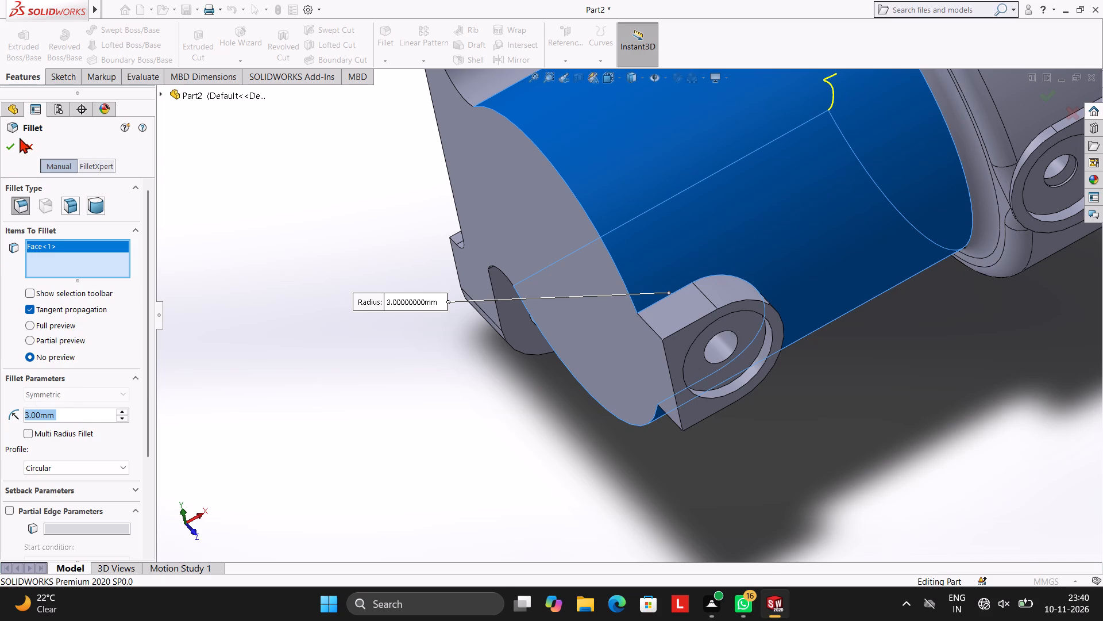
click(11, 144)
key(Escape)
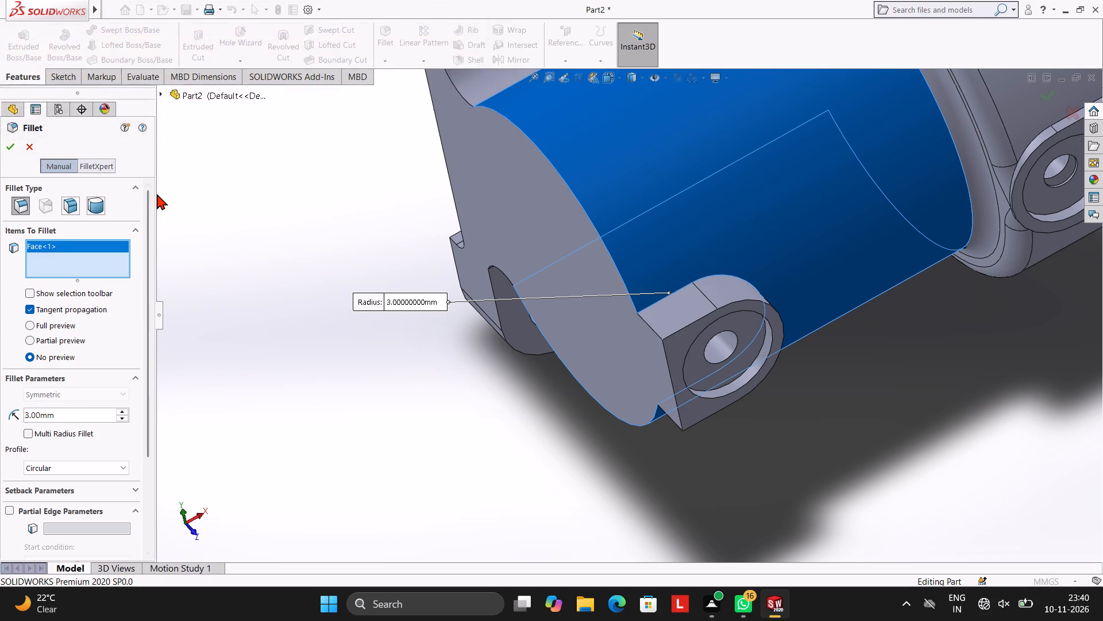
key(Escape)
Fillet the junction edge between the drilled pad at the barrel's end and the barrel surface with a 3 mm radius.
scroll(736, 315, down, 2)
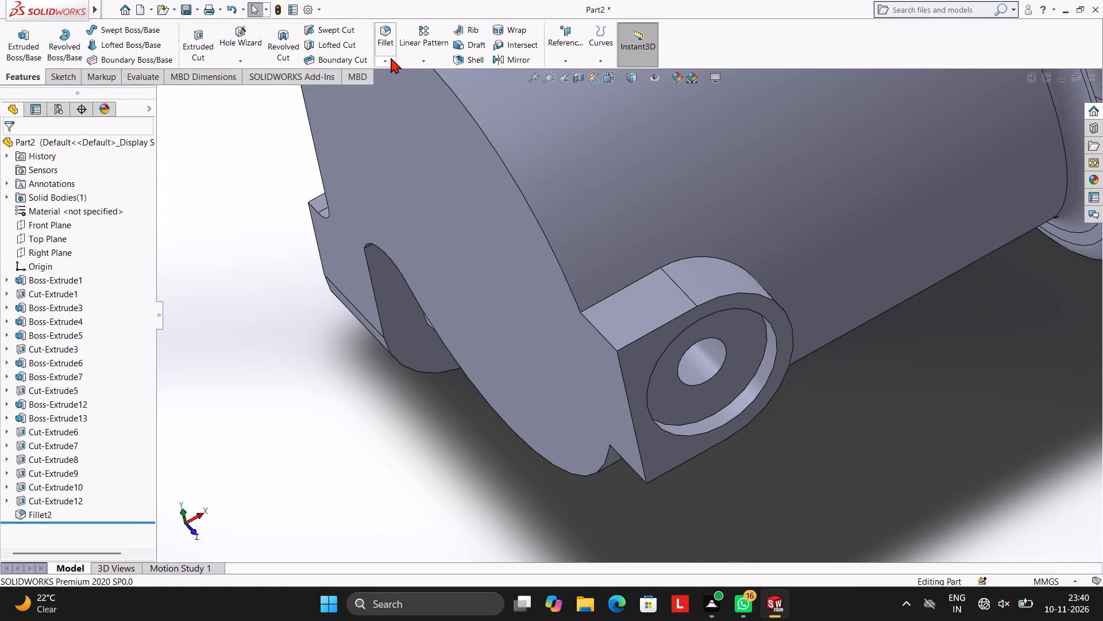
click(389, 57)
click(426, 75)
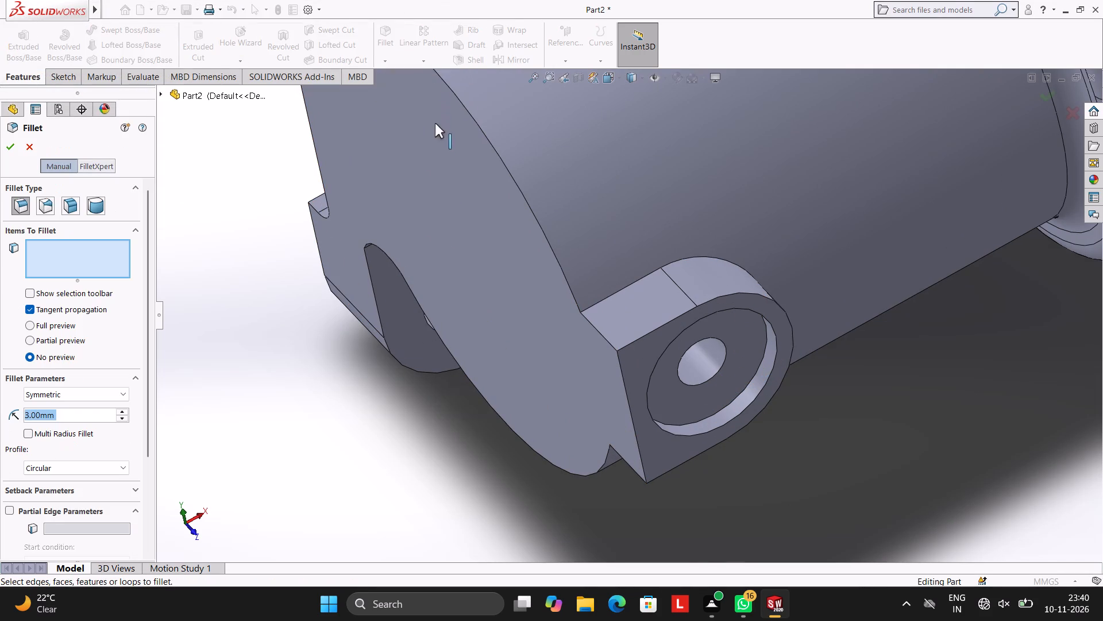
click(626, 288)
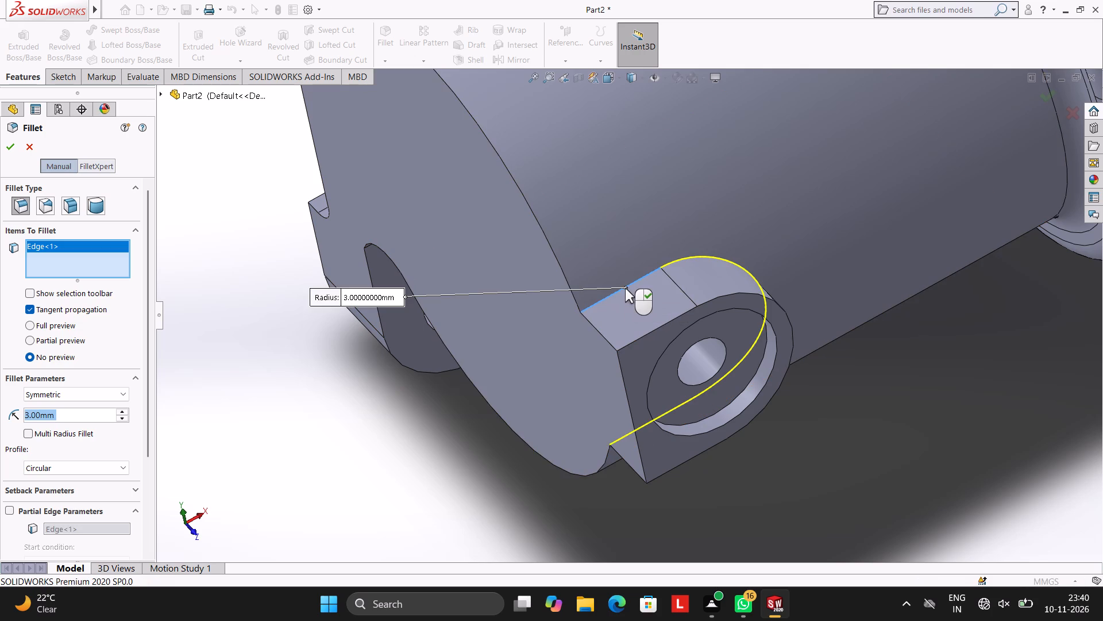
click(9, 140)
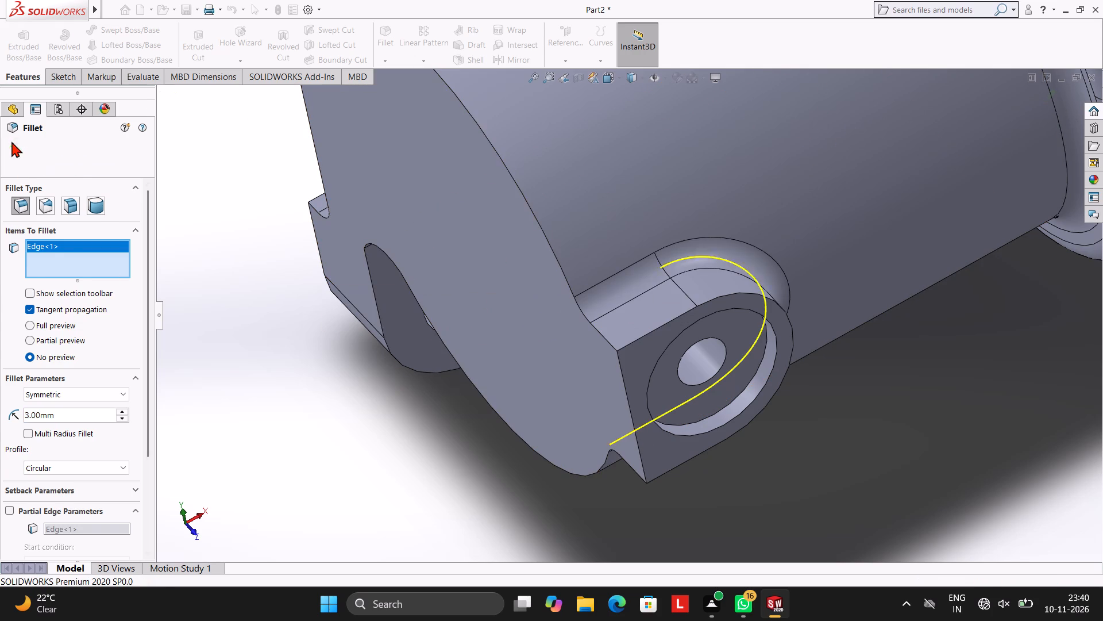
click(222, 213)
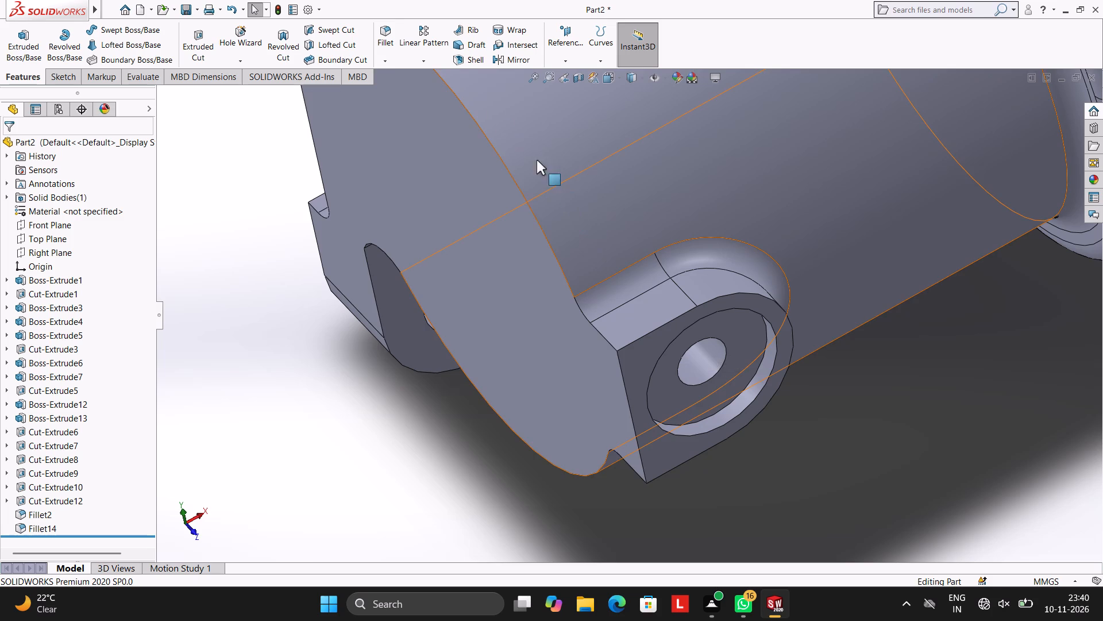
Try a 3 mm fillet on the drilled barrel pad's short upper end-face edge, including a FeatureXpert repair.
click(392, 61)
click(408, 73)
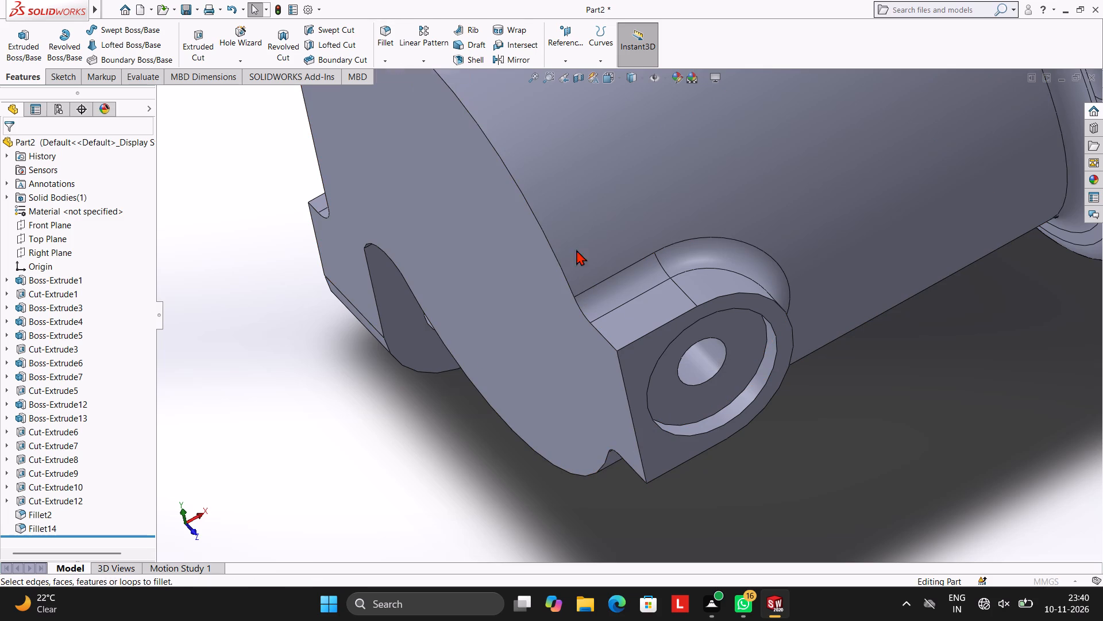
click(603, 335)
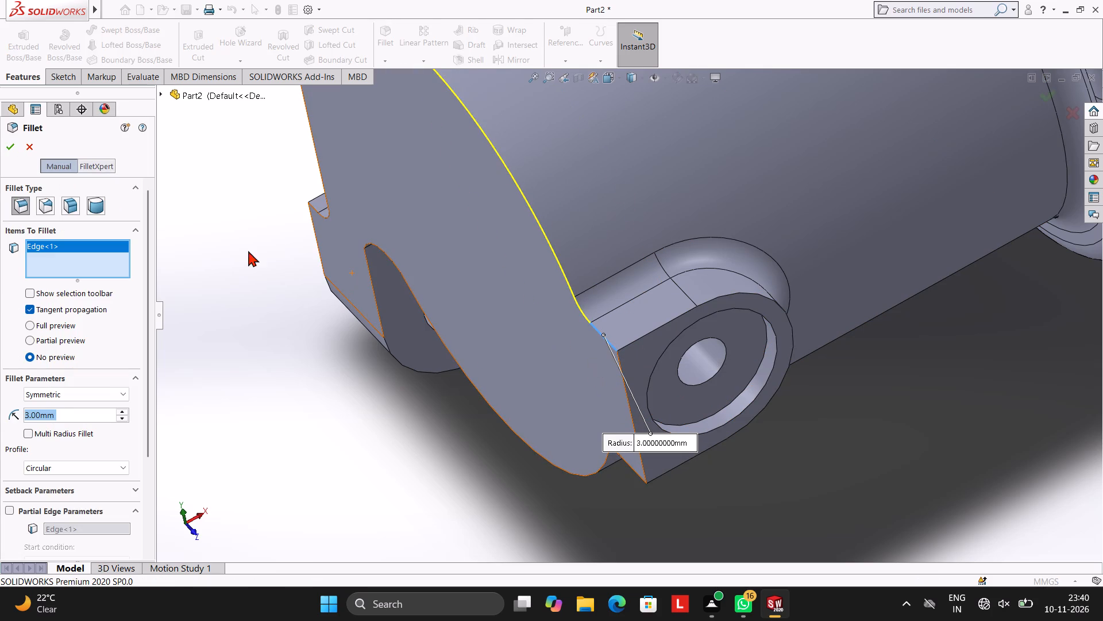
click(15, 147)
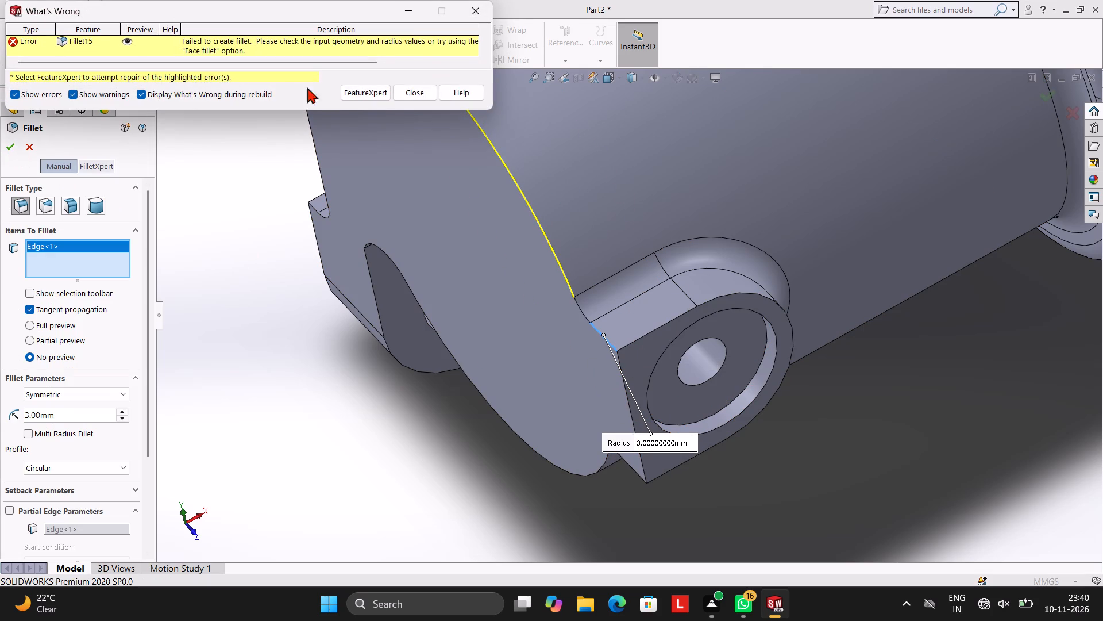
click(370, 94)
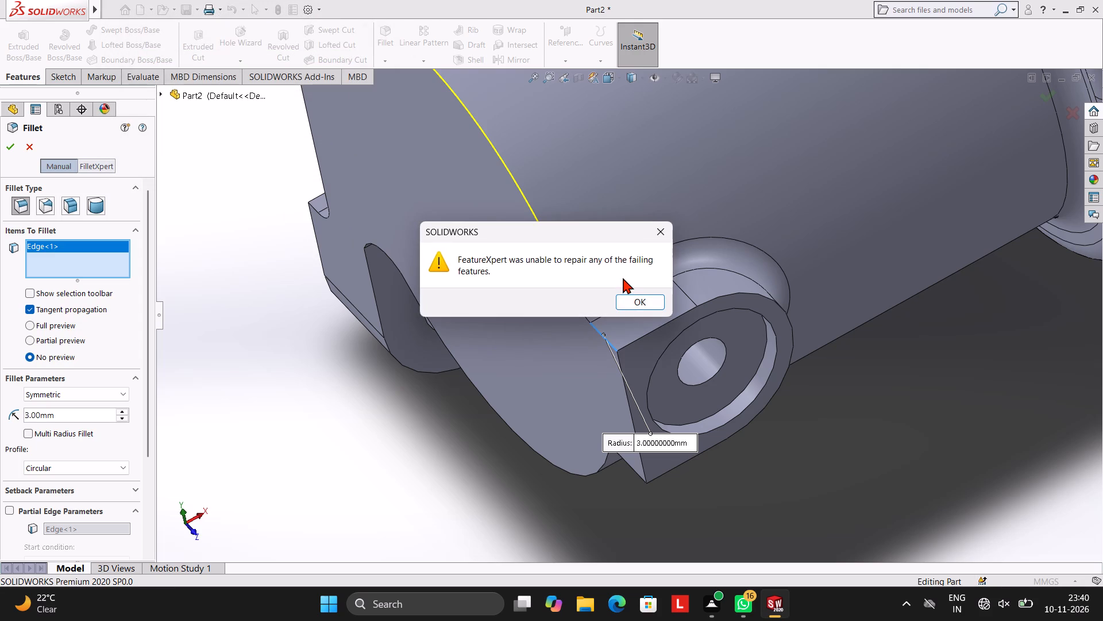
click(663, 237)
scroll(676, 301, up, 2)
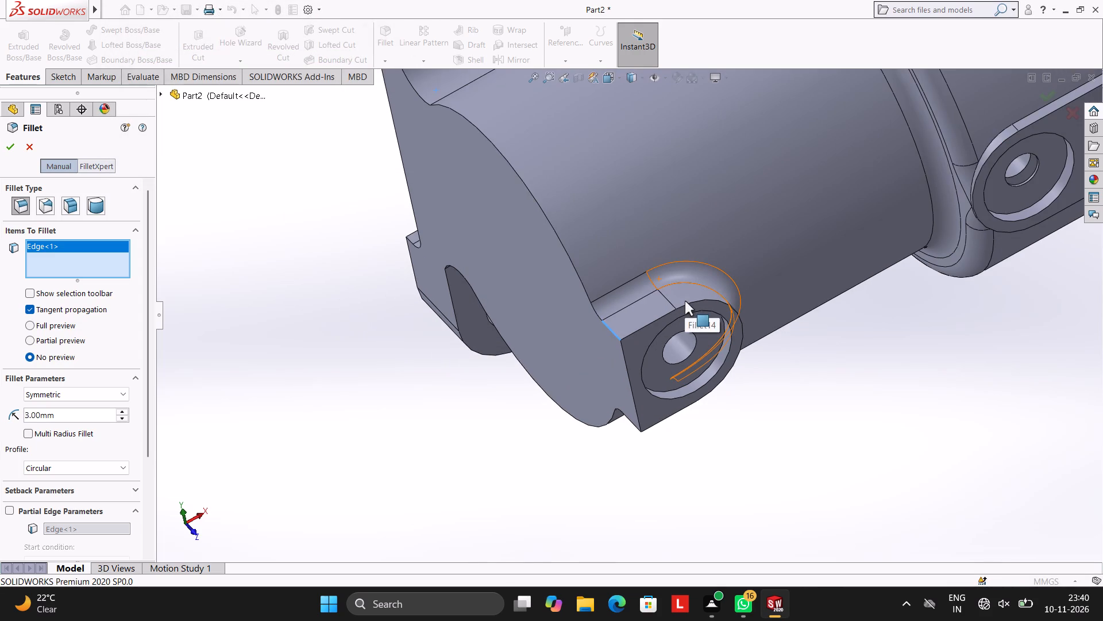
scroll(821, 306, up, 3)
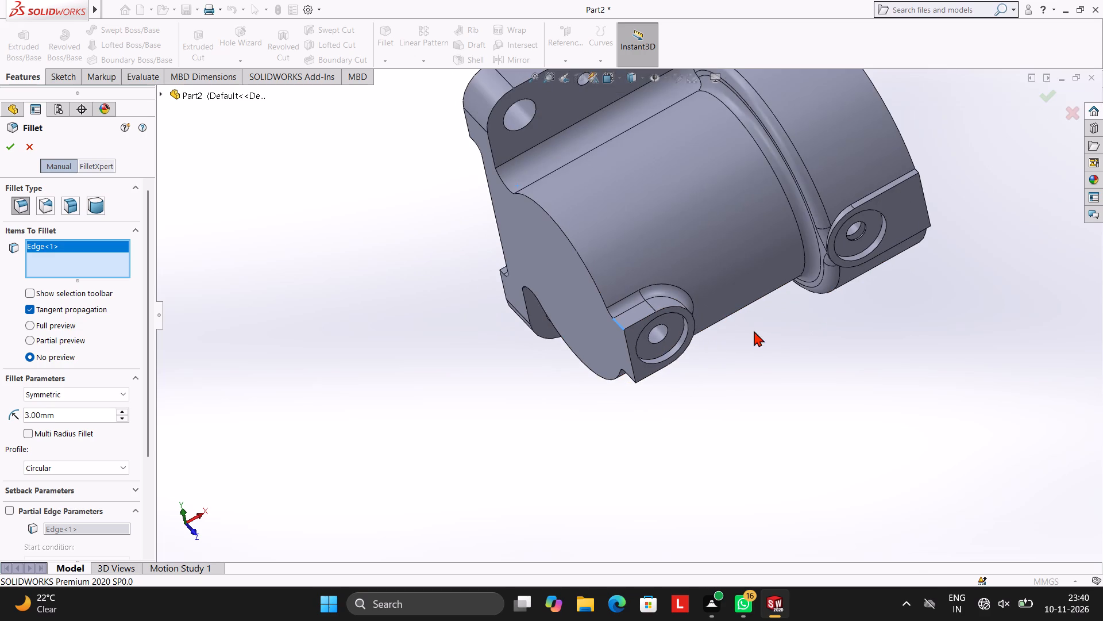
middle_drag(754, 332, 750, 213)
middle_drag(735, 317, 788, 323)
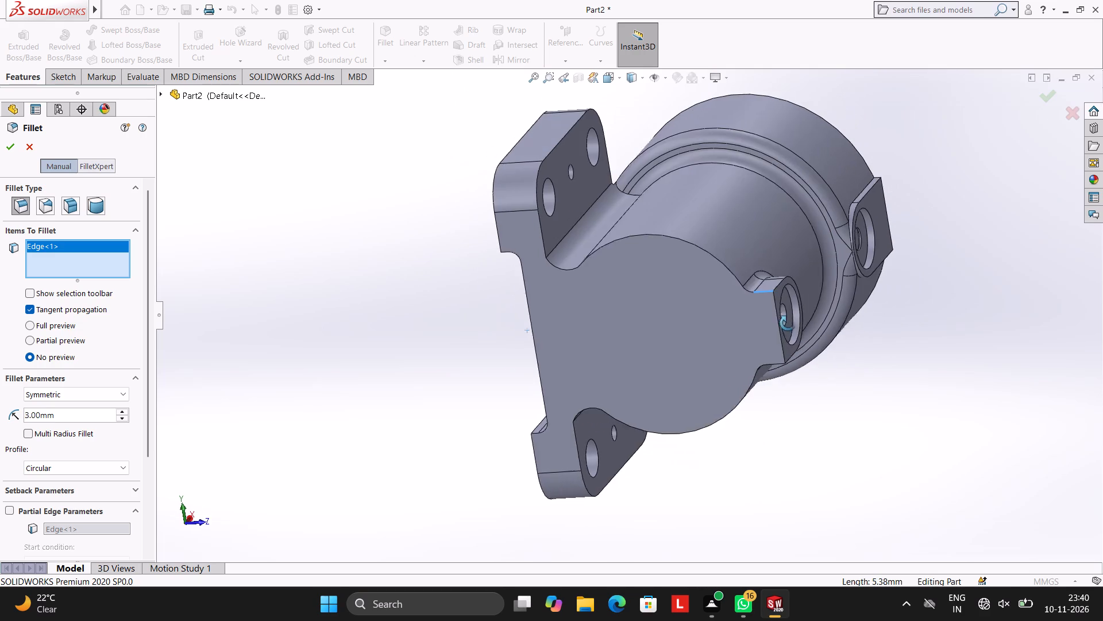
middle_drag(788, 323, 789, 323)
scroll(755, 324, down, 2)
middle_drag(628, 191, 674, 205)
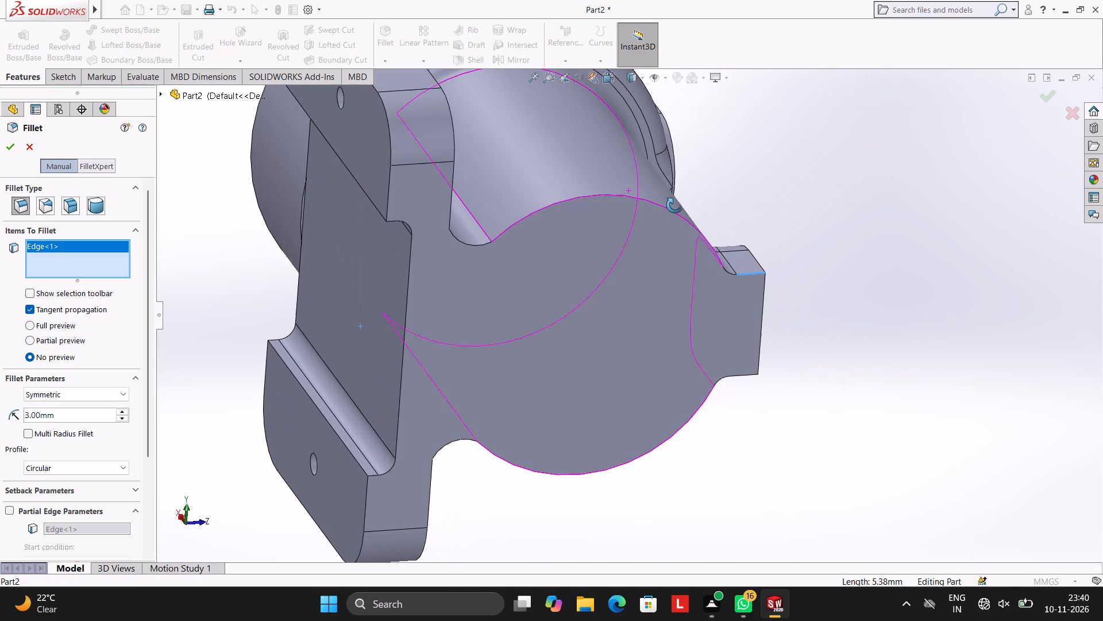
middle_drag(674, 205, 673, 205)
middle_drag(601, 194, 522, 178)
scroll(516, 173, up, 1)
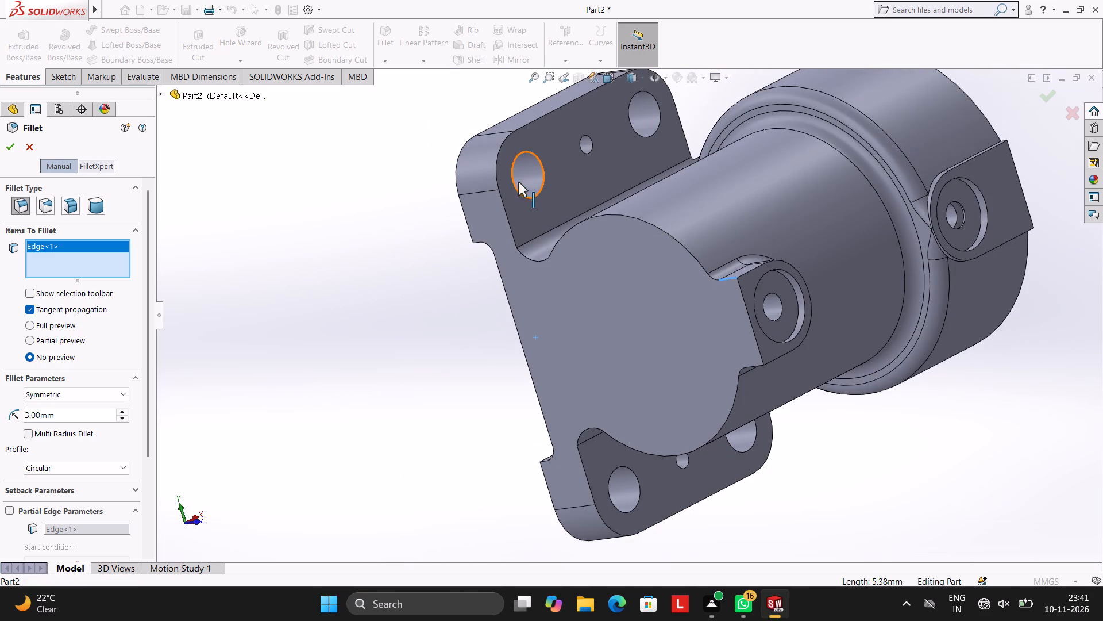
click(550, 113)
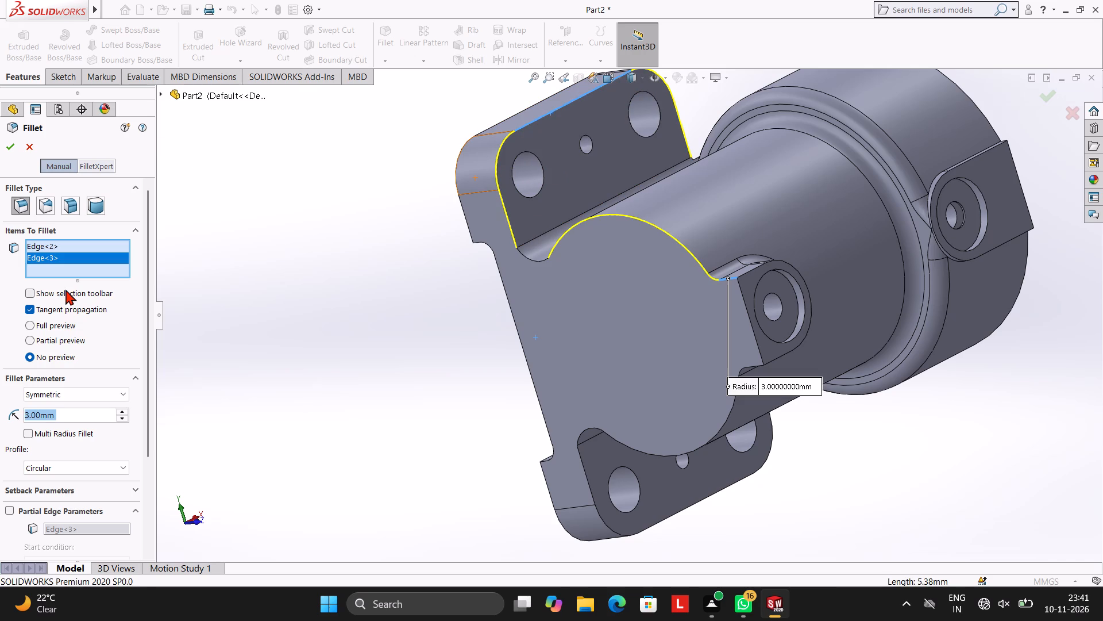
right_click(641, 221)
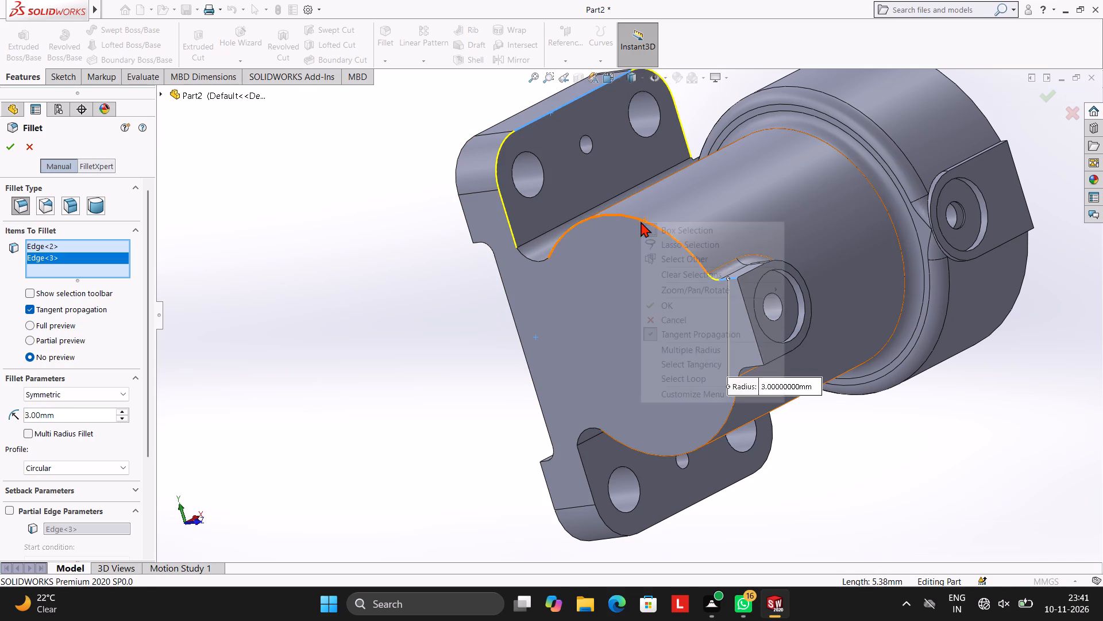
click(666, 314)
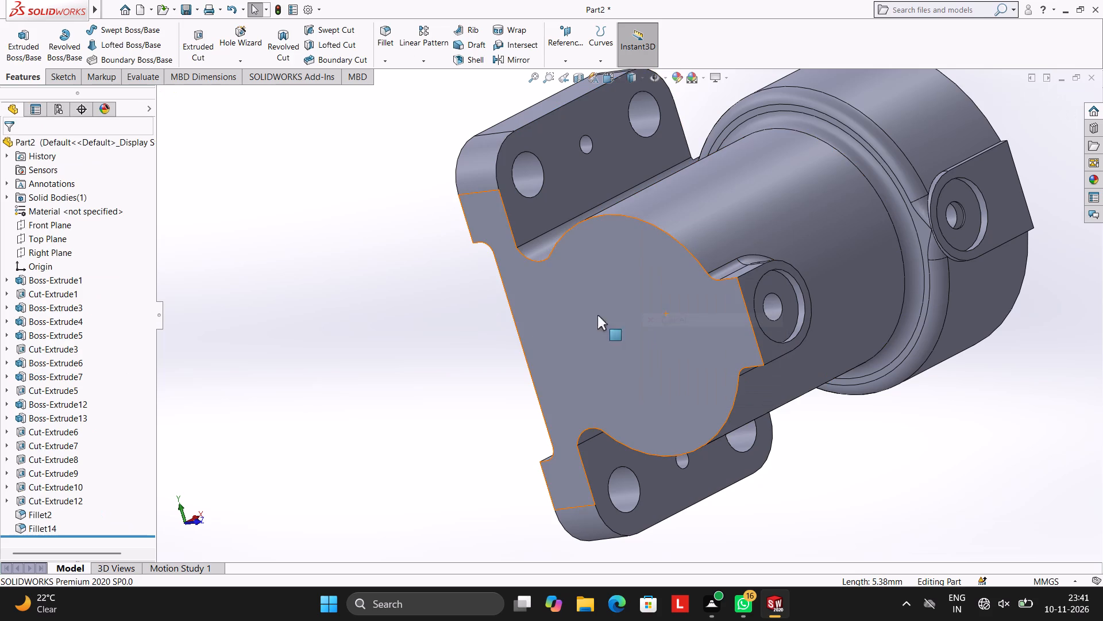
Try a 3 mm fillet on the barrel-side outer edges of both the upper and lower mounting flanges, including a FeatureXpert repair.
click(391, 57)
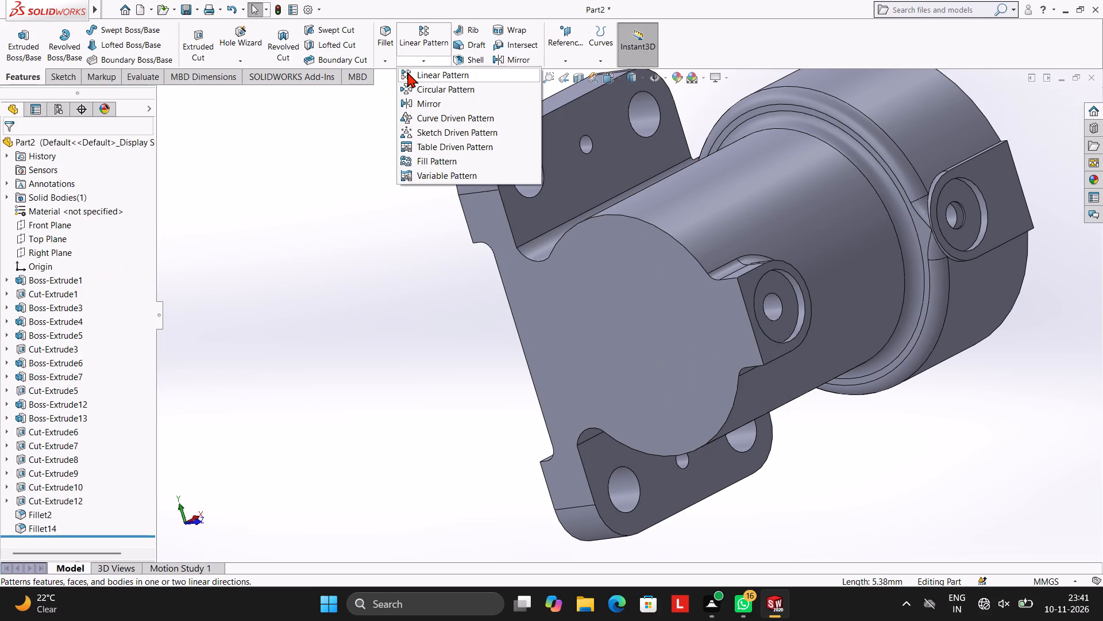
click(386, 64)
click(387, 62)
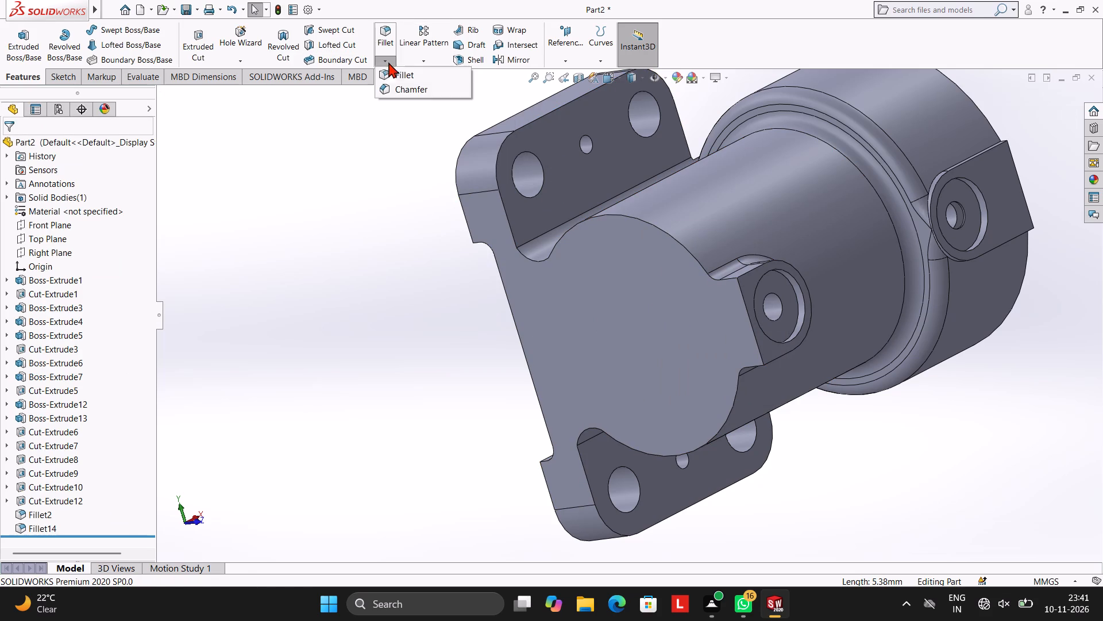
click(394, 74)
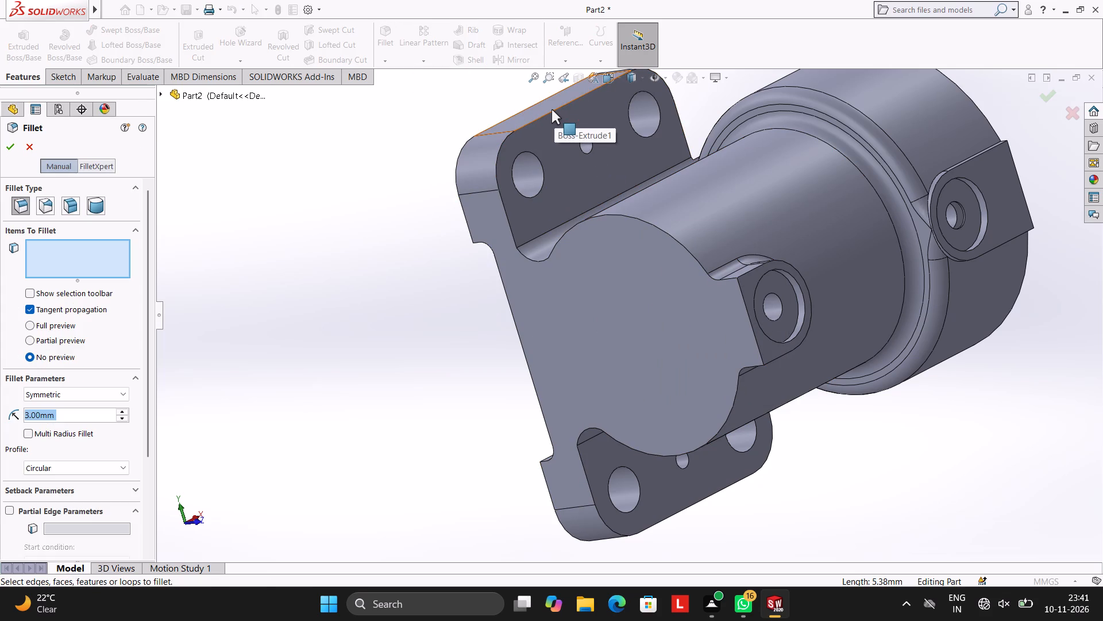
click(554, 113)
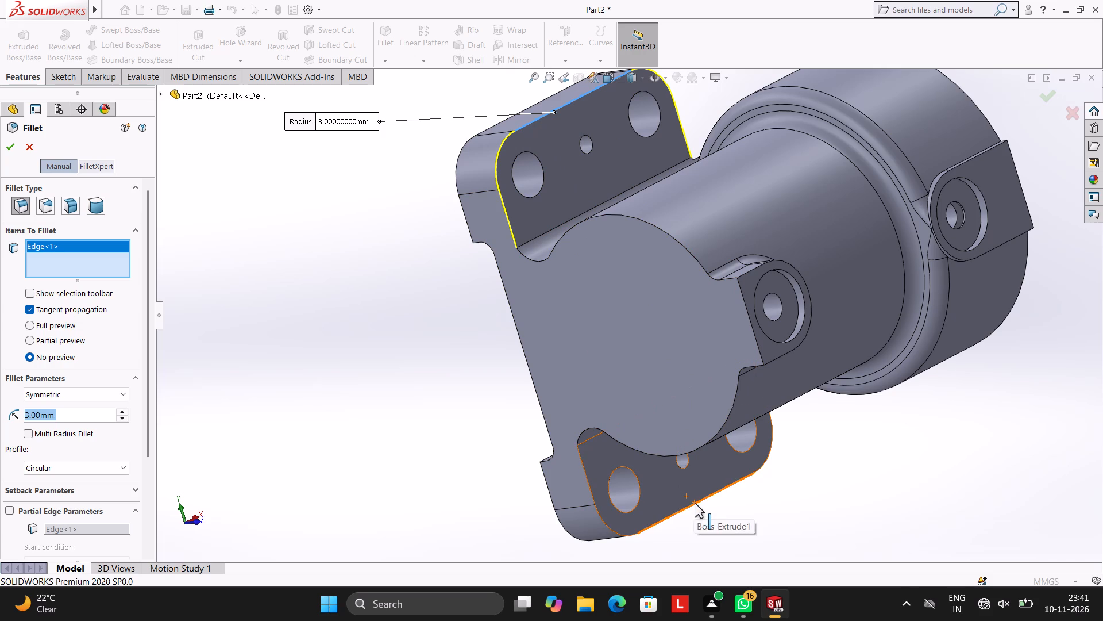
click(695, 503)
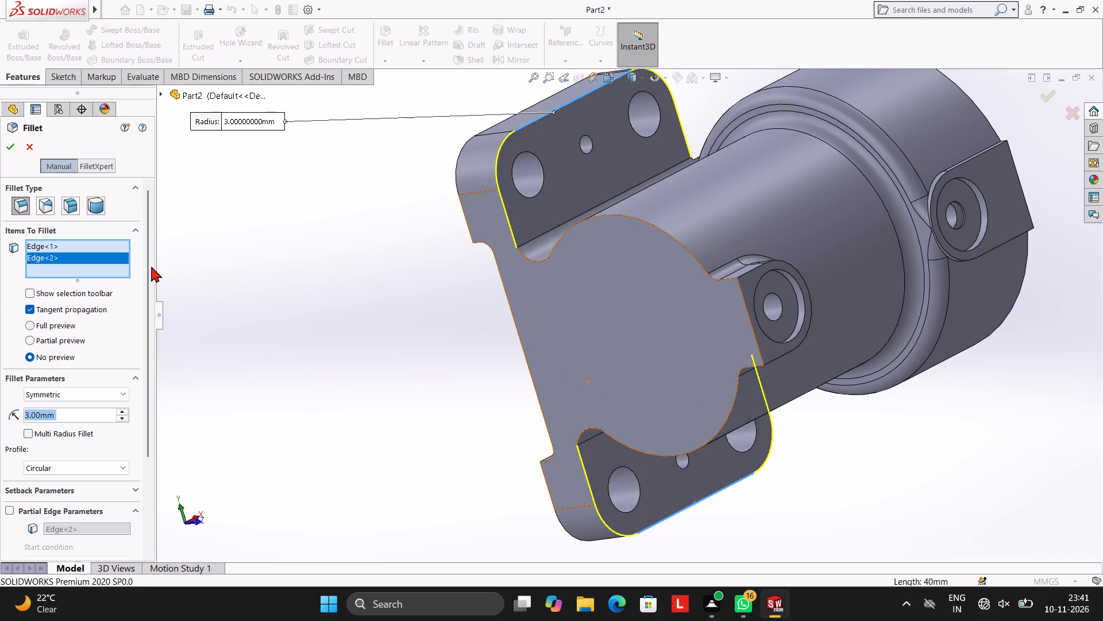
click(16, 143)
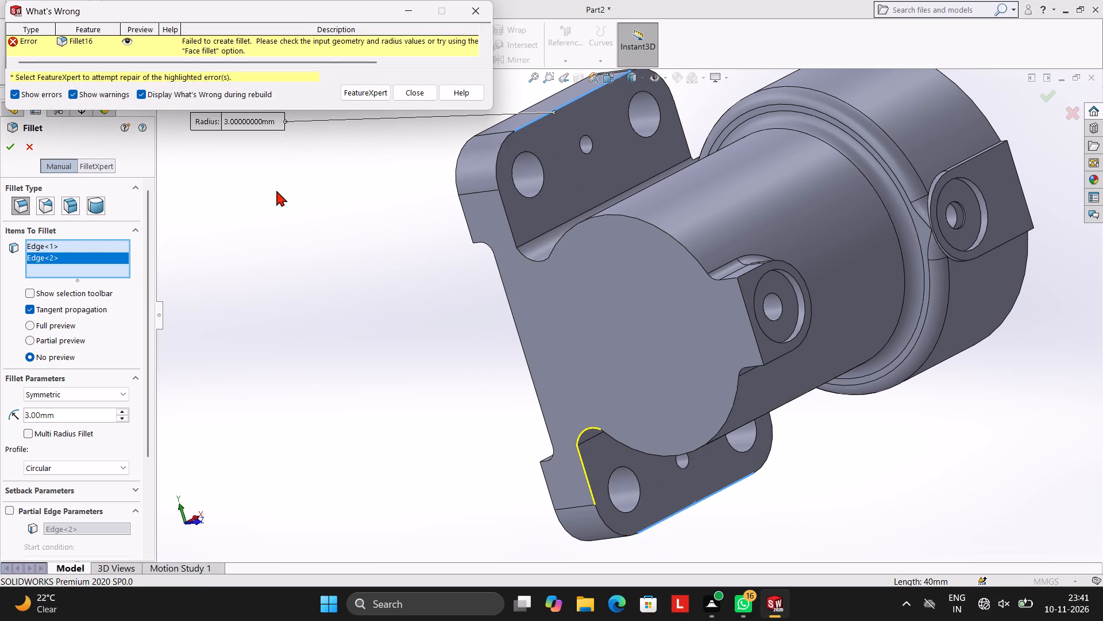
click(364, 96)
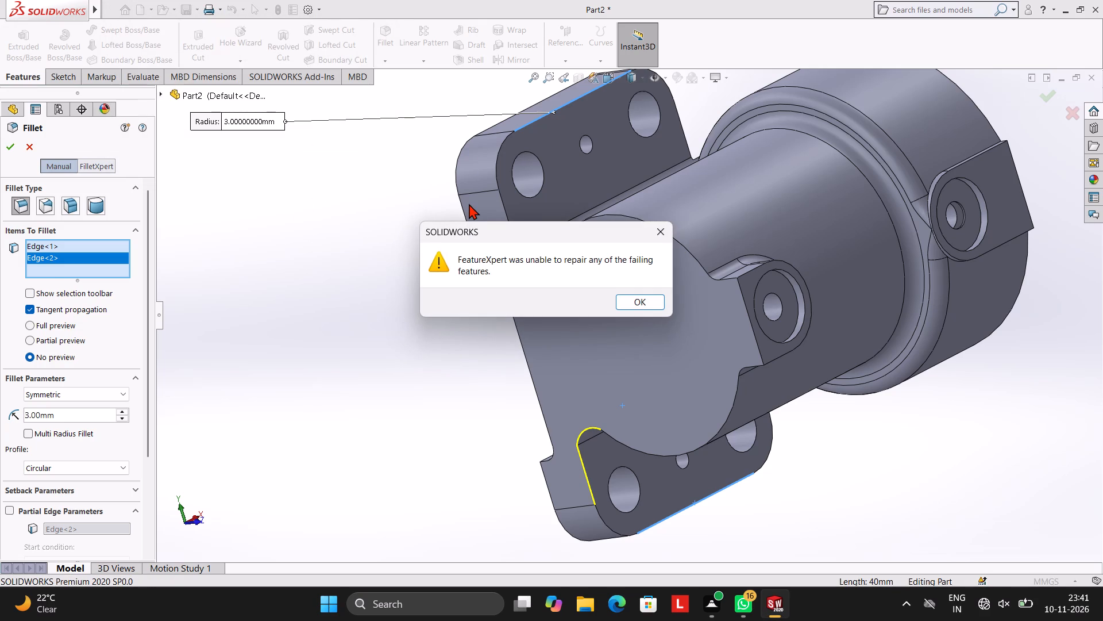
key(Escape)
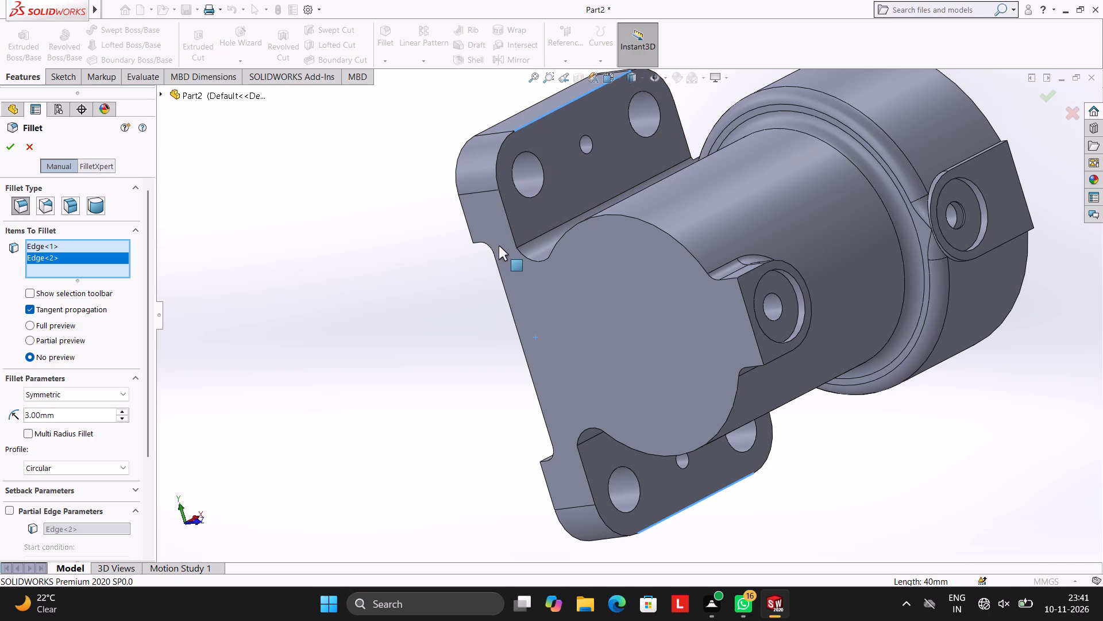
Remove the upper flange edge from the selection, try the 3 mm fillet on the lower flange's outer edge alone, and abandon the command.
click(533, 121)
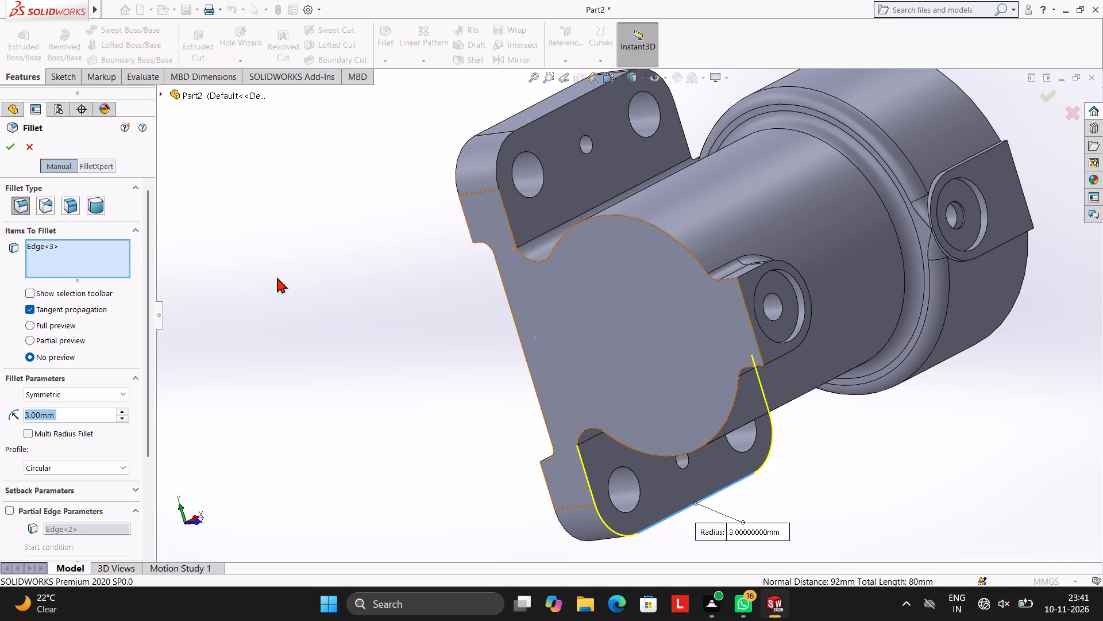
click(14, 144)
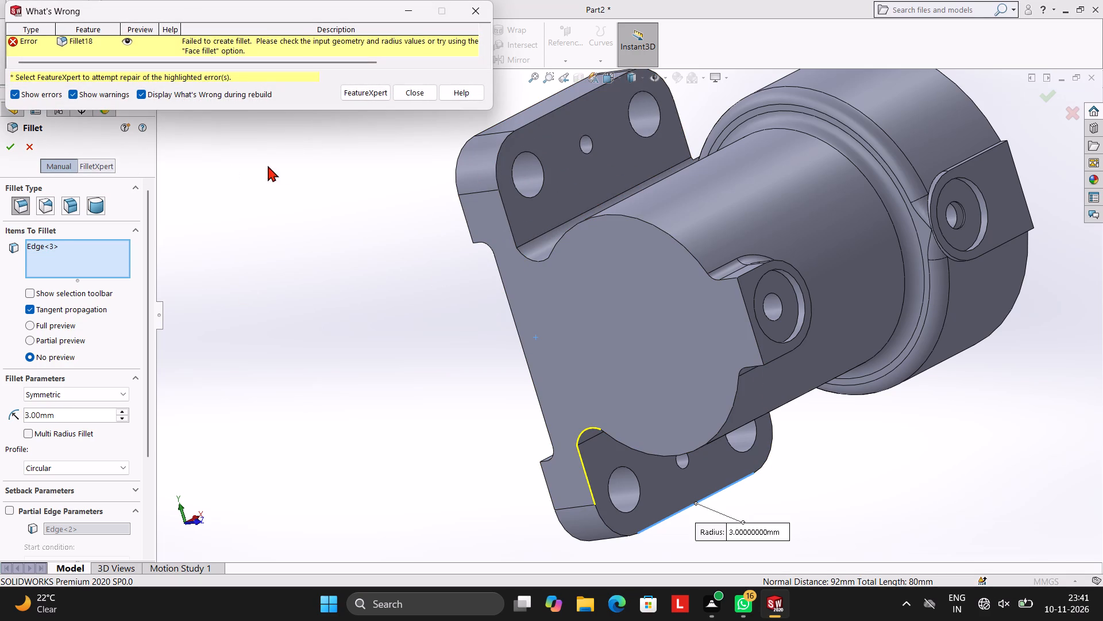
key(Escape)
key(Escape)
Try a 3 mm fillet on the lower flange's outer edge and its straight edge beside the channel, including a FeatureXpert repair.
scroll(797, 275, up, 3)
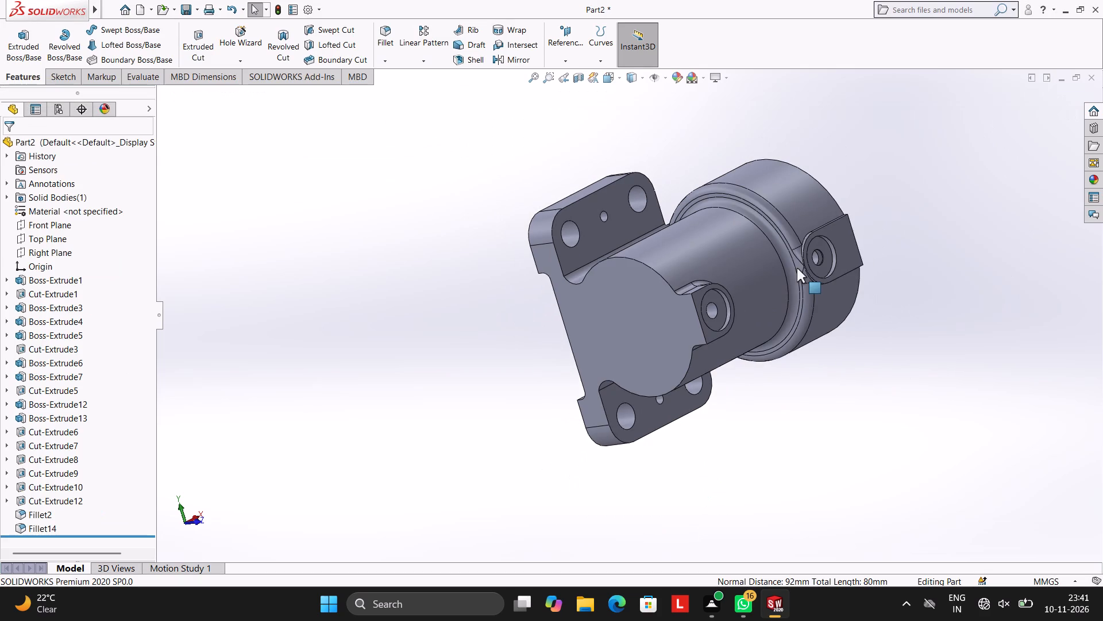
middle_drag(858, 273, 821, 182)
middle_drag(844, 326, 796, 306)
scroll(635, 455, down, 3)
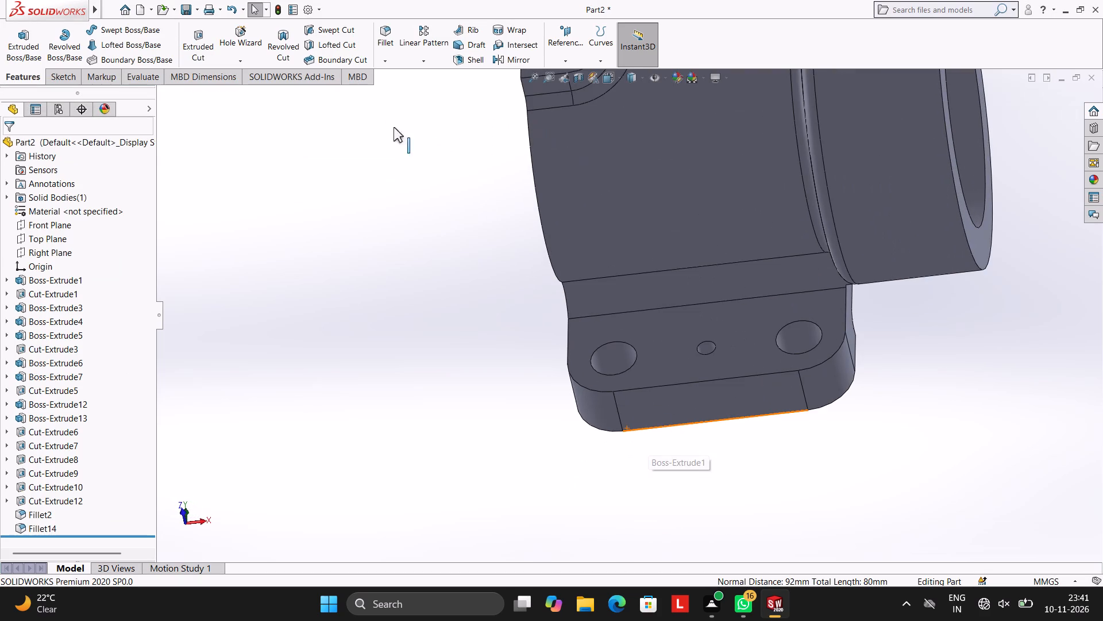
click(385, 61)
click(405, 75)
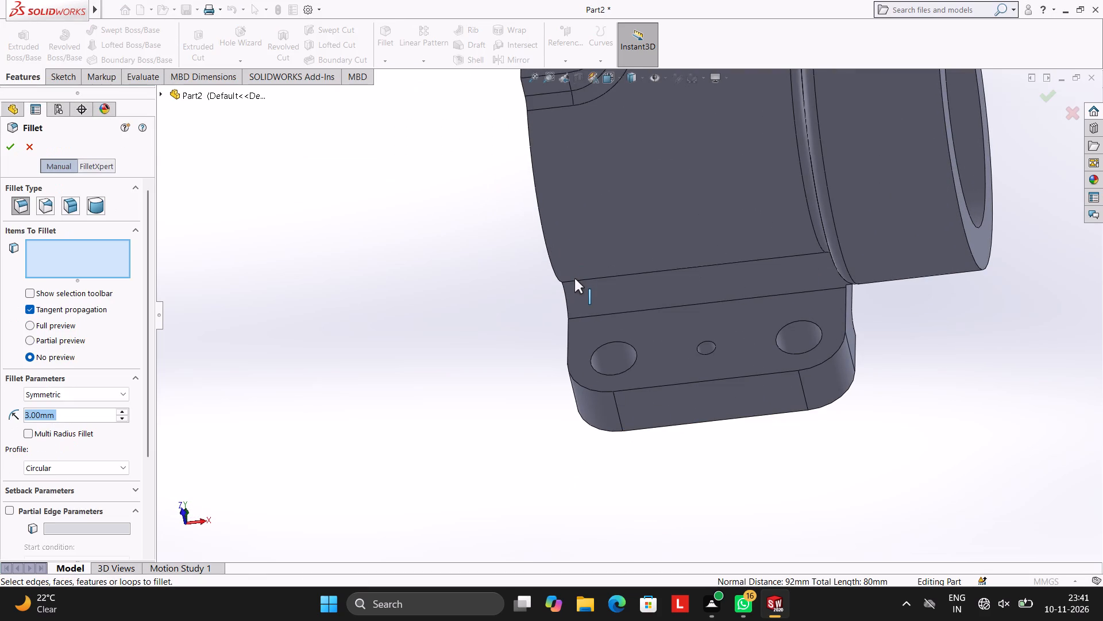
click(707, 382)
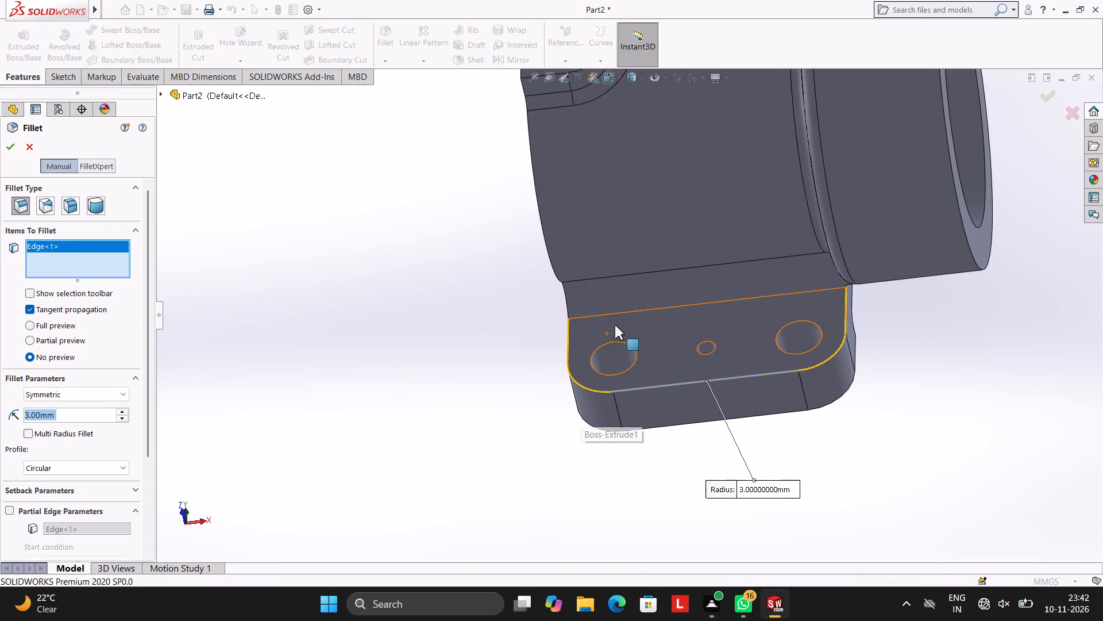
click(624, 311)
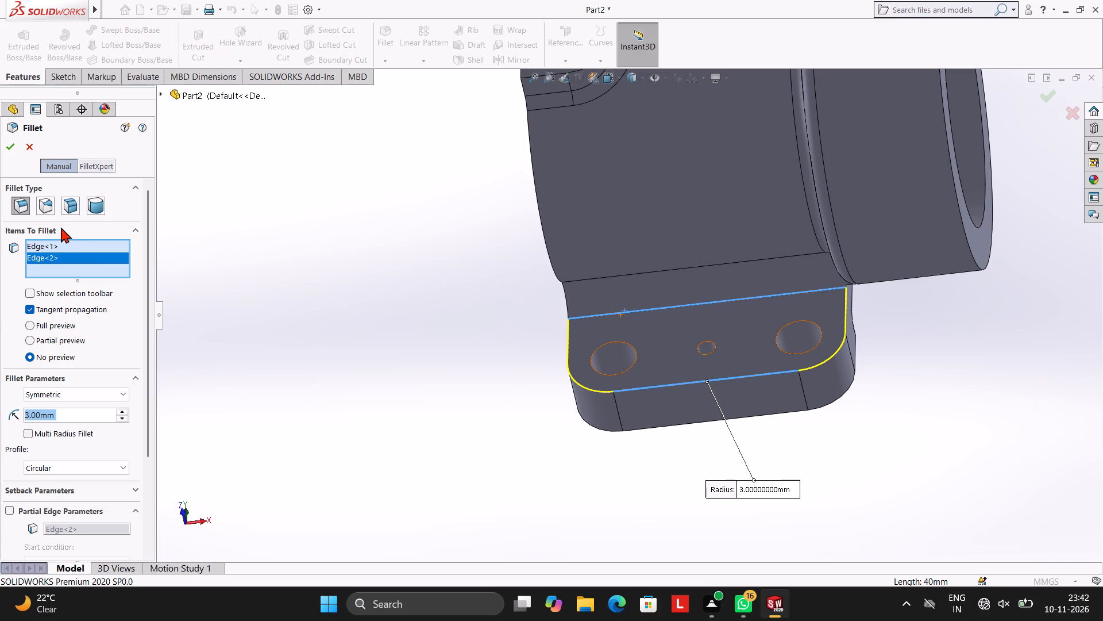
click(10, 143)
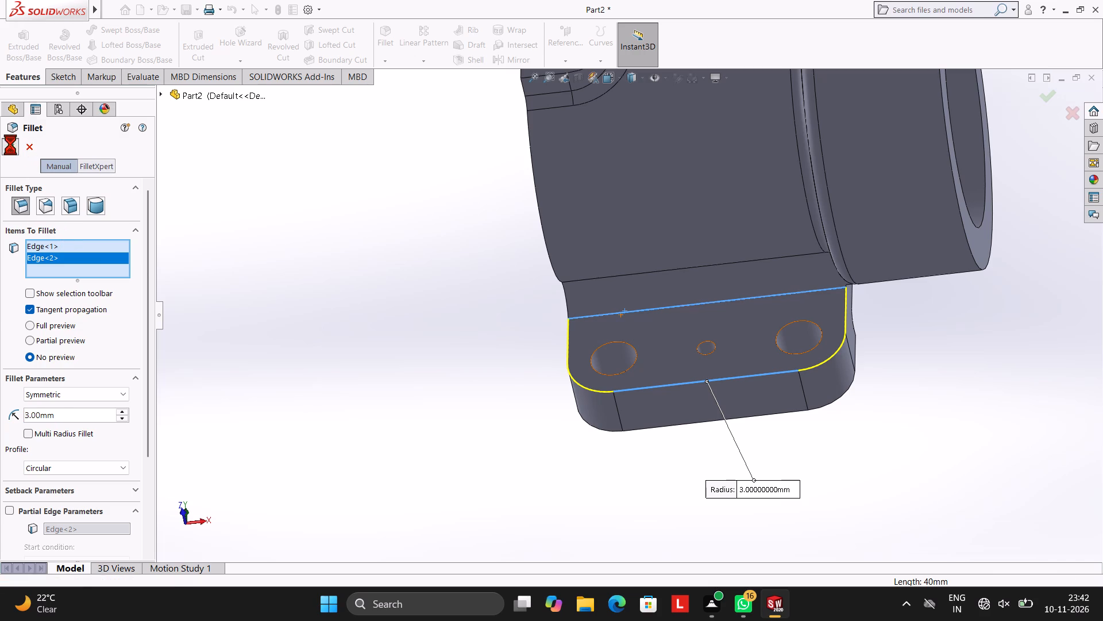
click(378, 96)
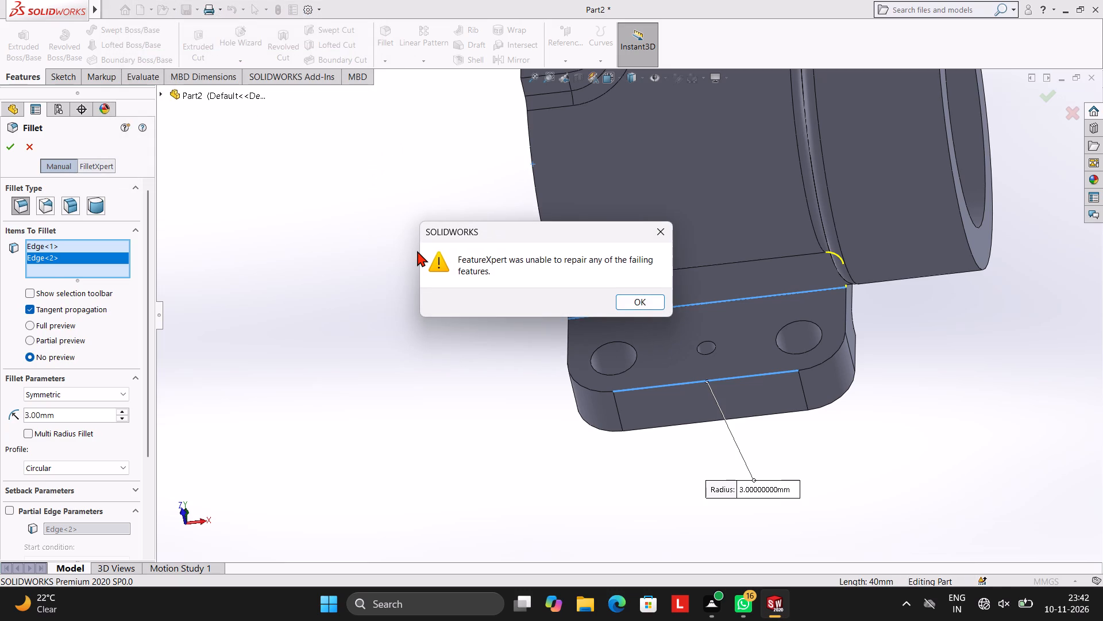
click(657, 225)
Apply a 3 mm fillet along the base edge of the collar's drilled pad, where it meets the collar.
key(Escape)
scroll(820, 344, up, 2)
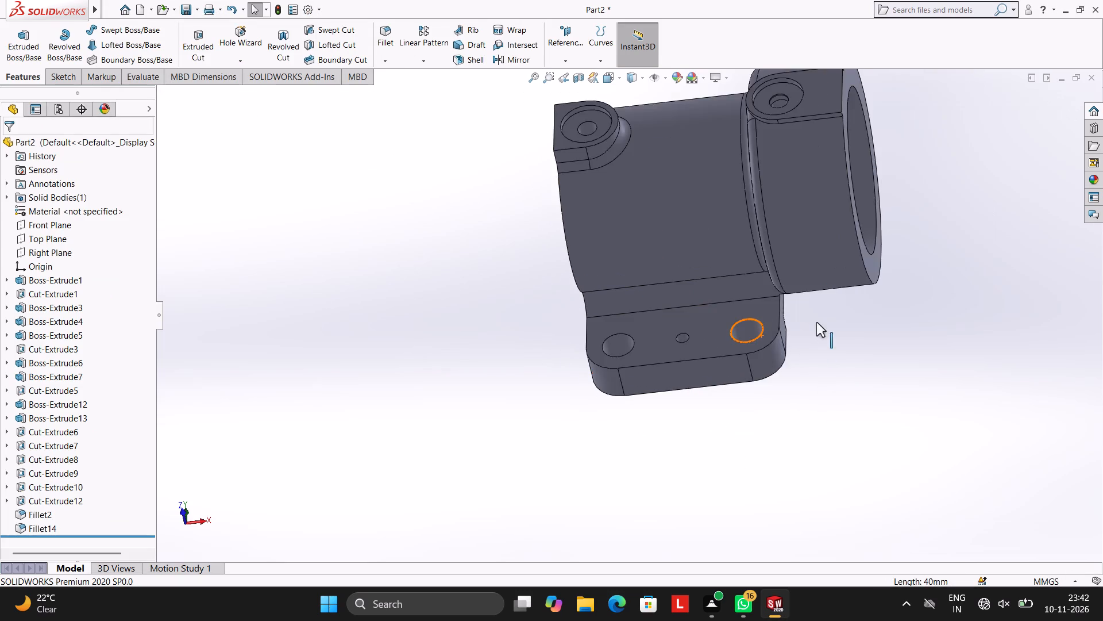
middle_drag(820, 321, 869, 302)
scroll(799, 248, up, 2)
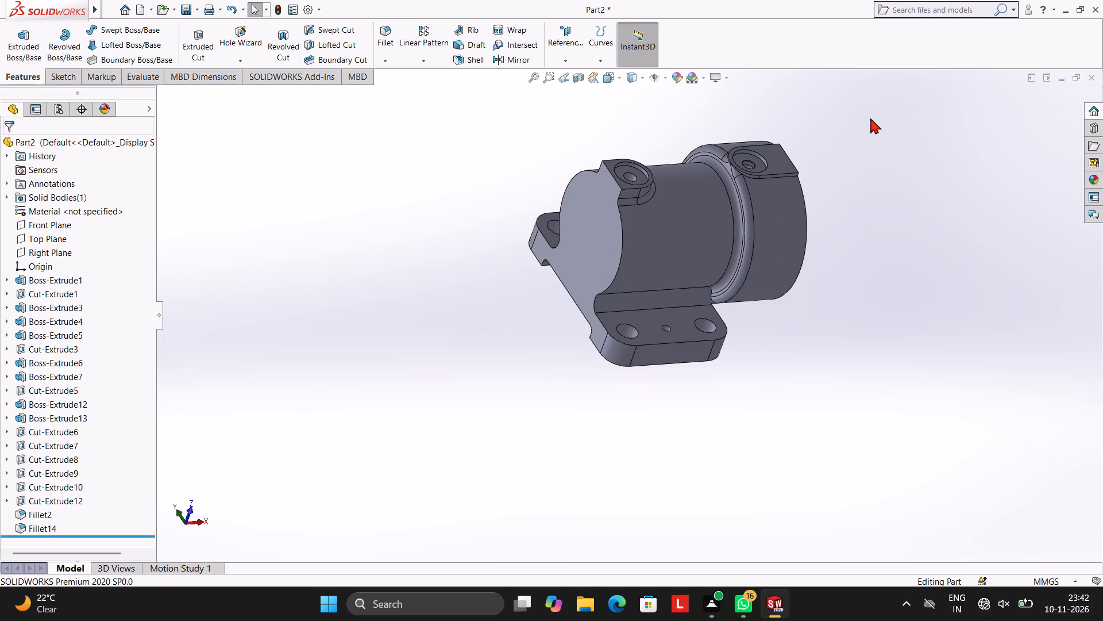
scroll(789, 218, down, 3)
scroll(630, 137, down, 3)
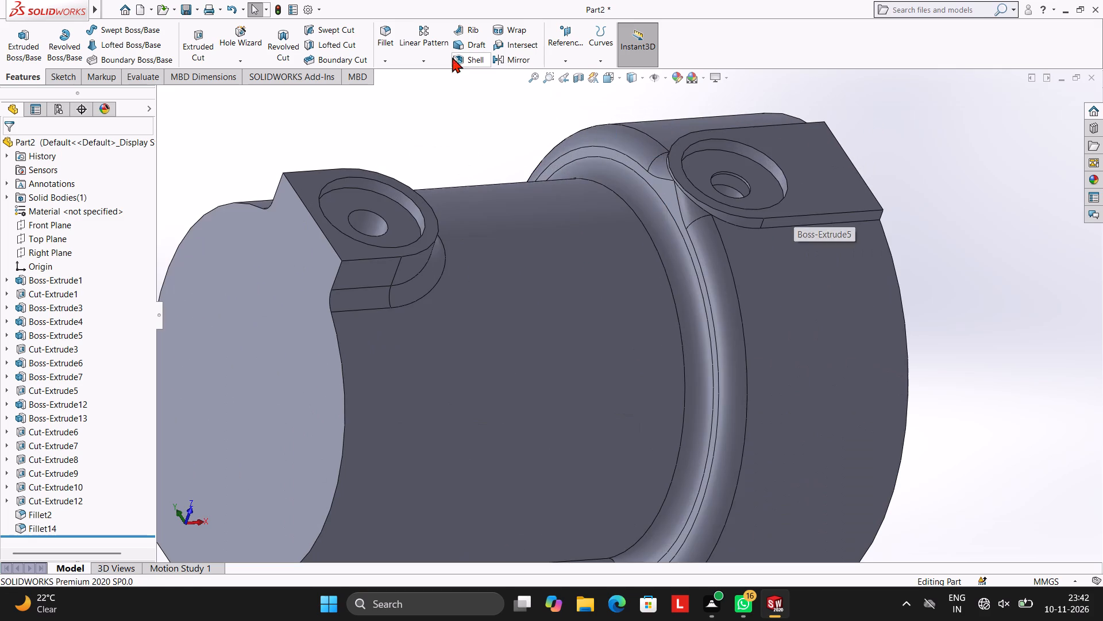
click(382, 63)
click(389, 72)
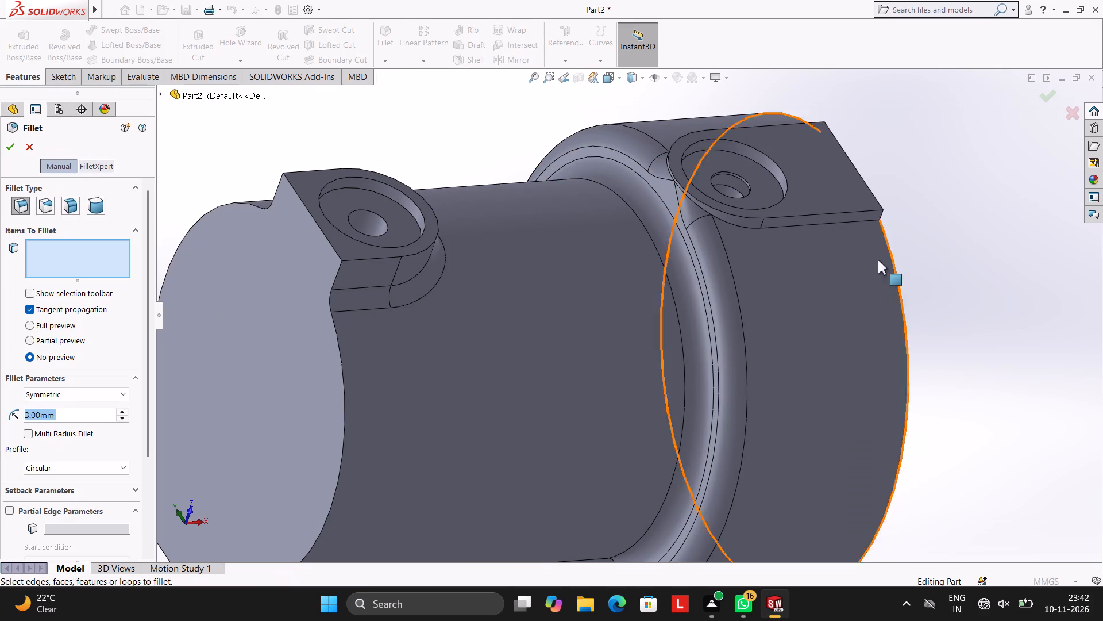
click(800, 224)
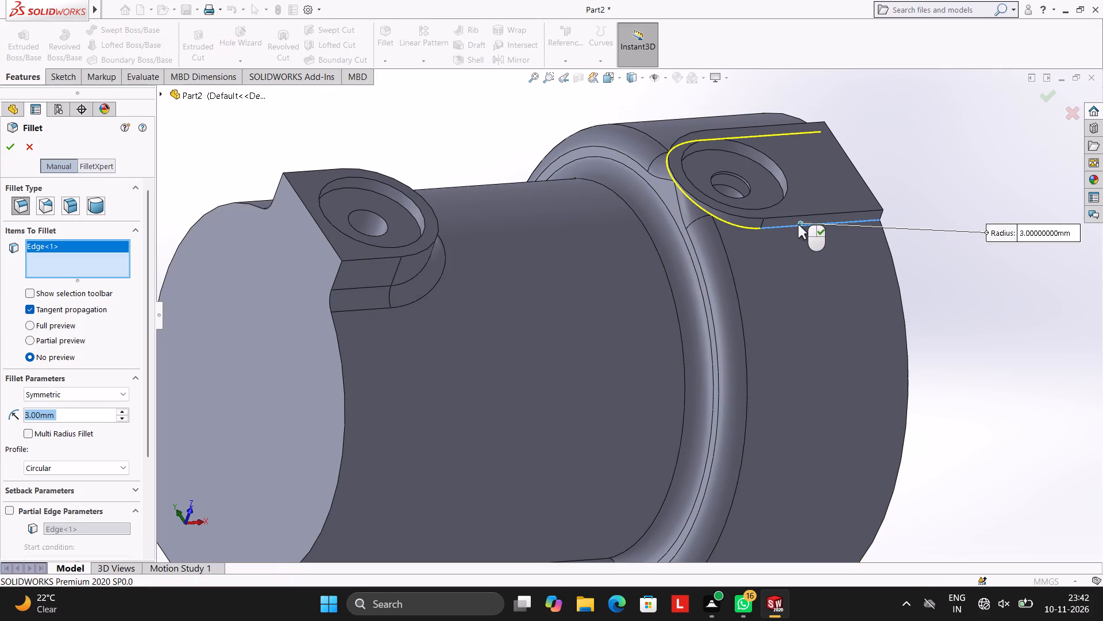
click(3, 145)
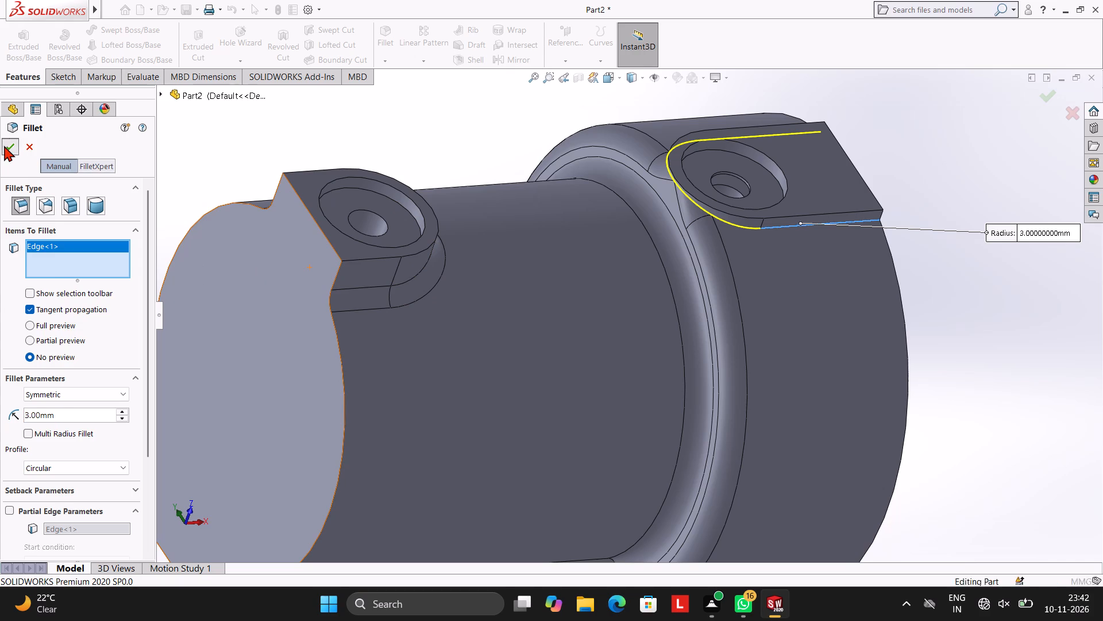
click(287, 143)
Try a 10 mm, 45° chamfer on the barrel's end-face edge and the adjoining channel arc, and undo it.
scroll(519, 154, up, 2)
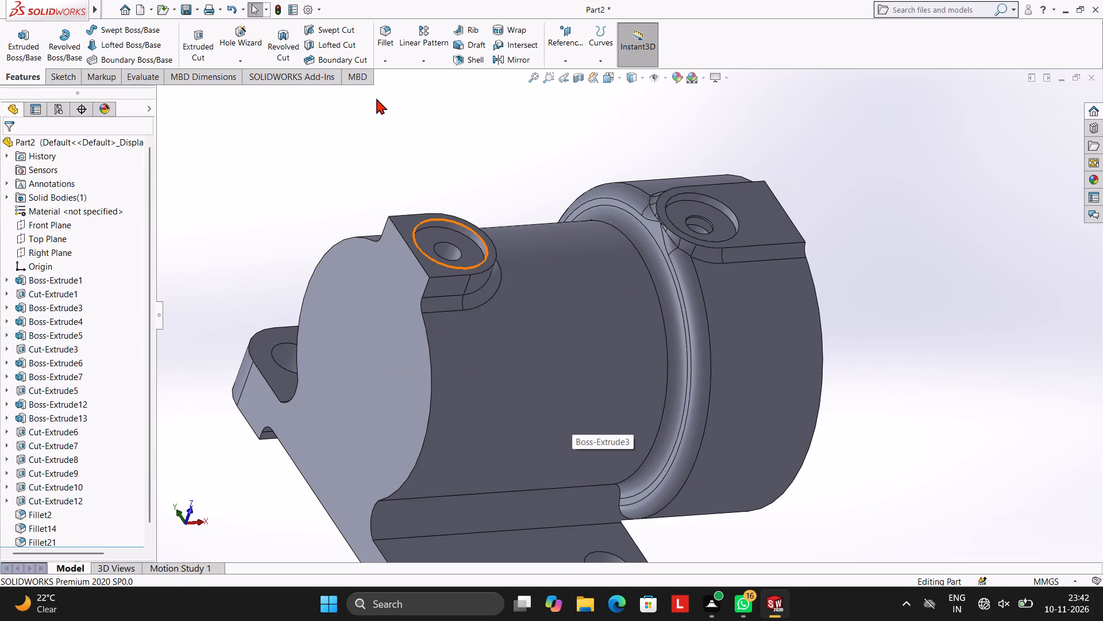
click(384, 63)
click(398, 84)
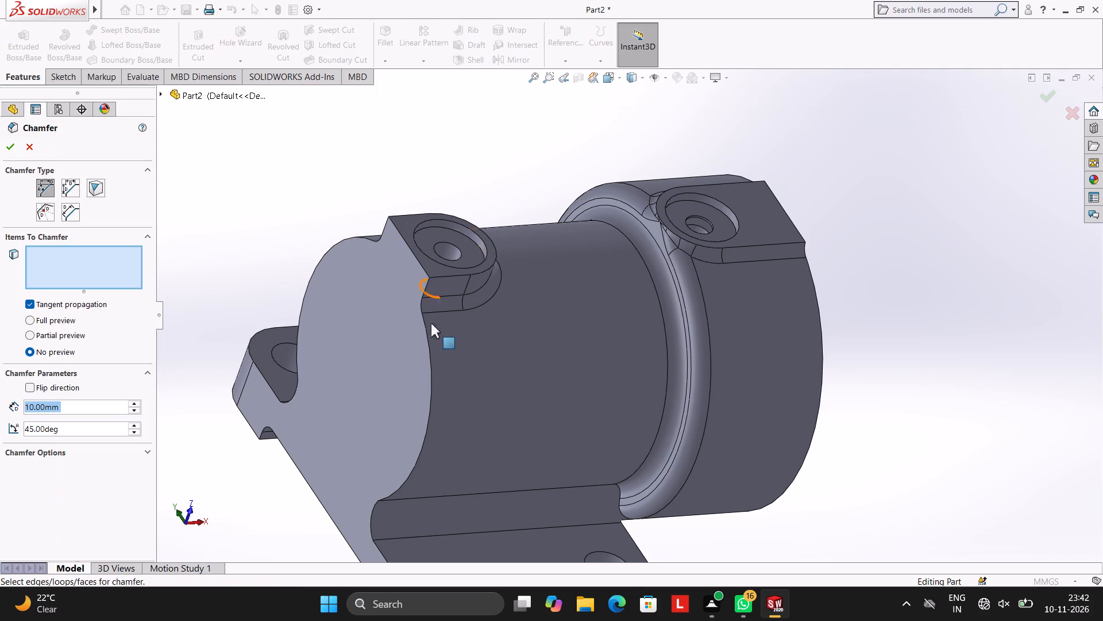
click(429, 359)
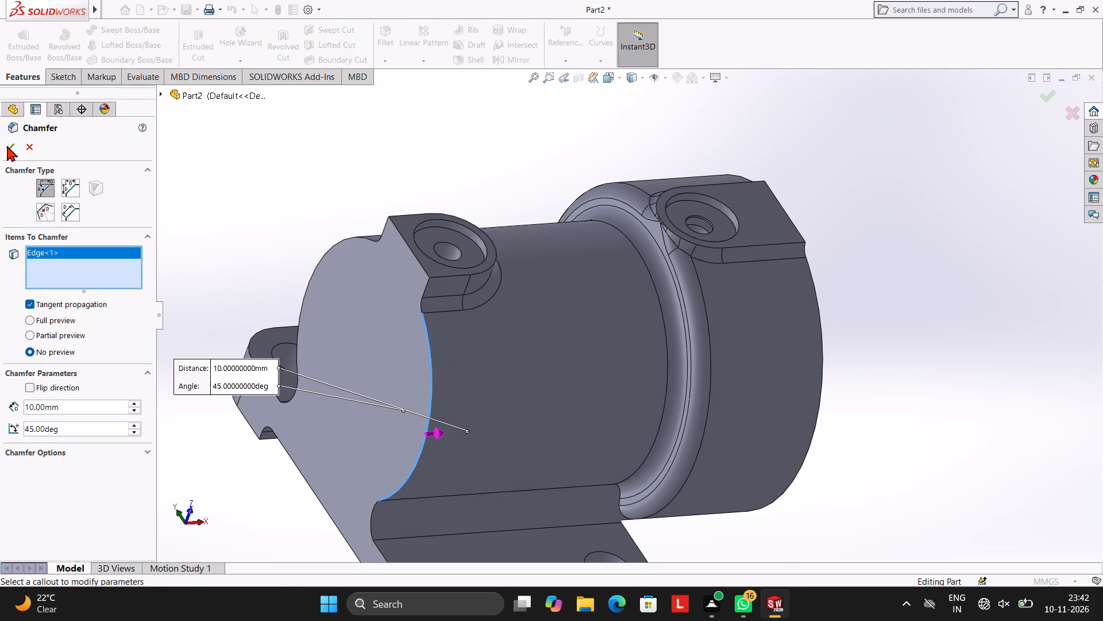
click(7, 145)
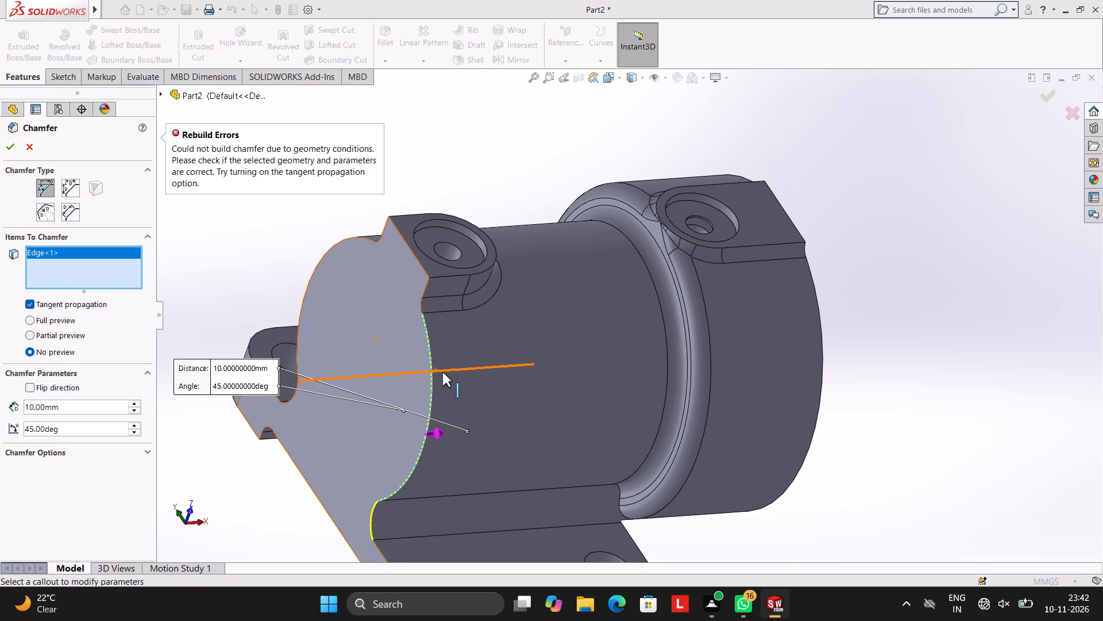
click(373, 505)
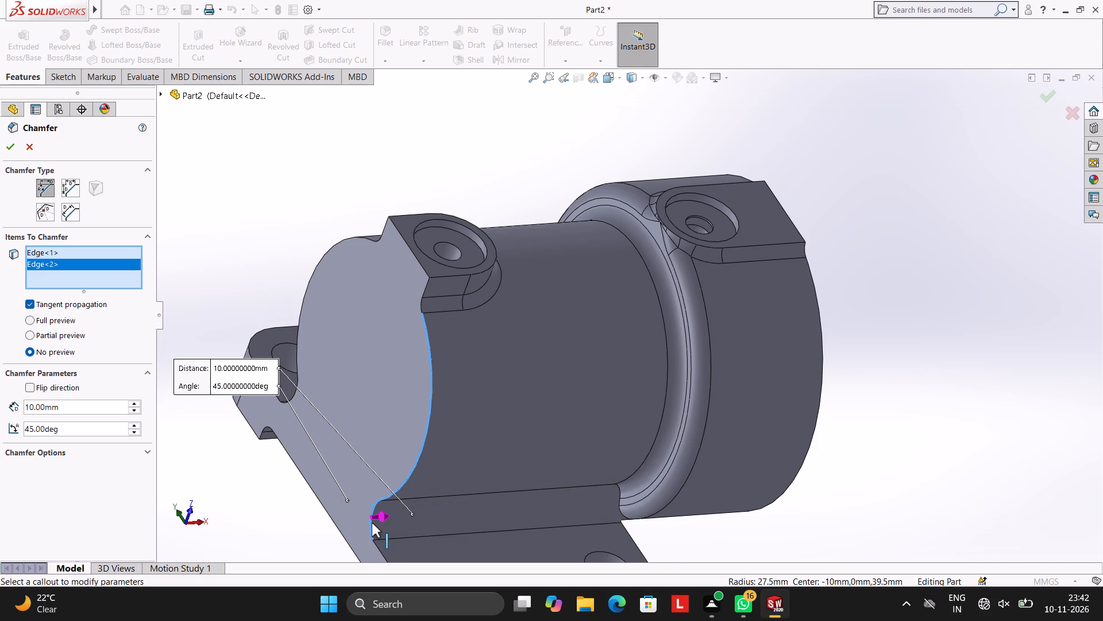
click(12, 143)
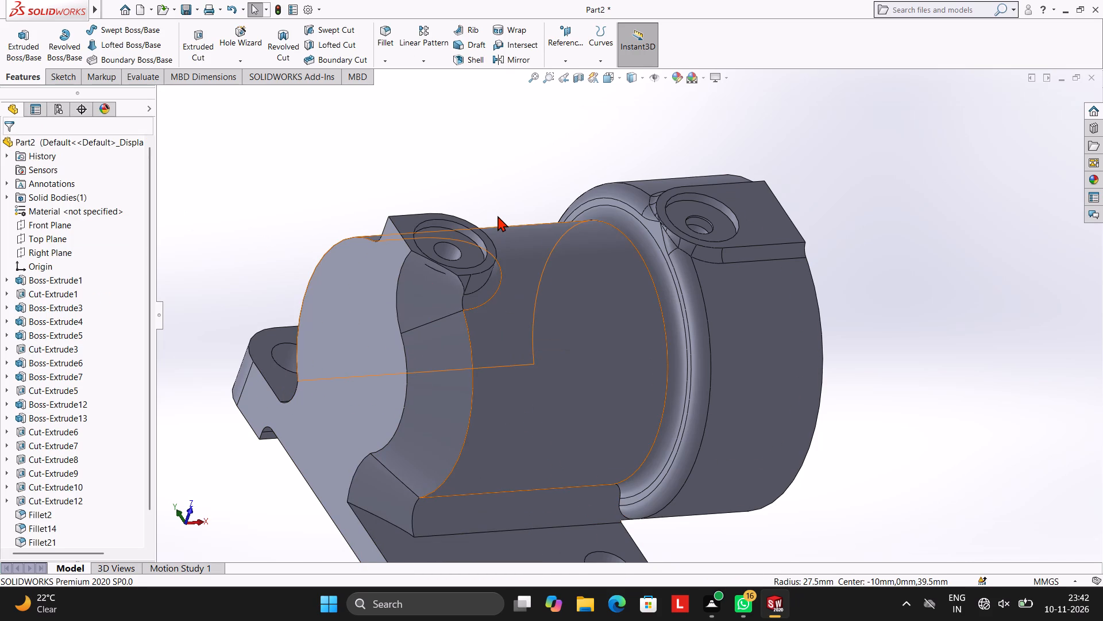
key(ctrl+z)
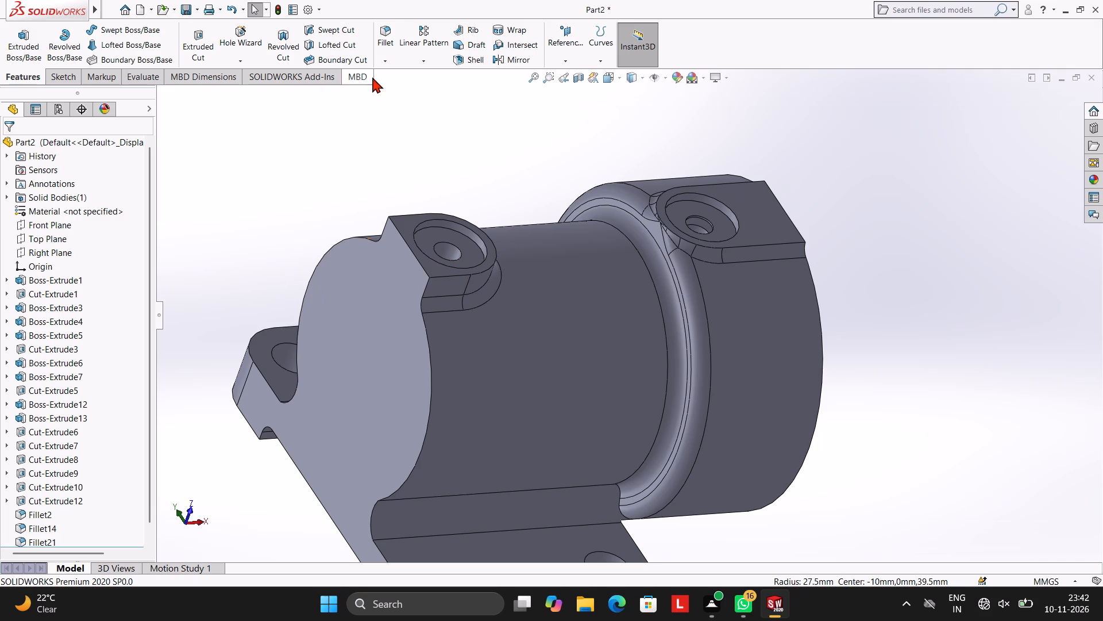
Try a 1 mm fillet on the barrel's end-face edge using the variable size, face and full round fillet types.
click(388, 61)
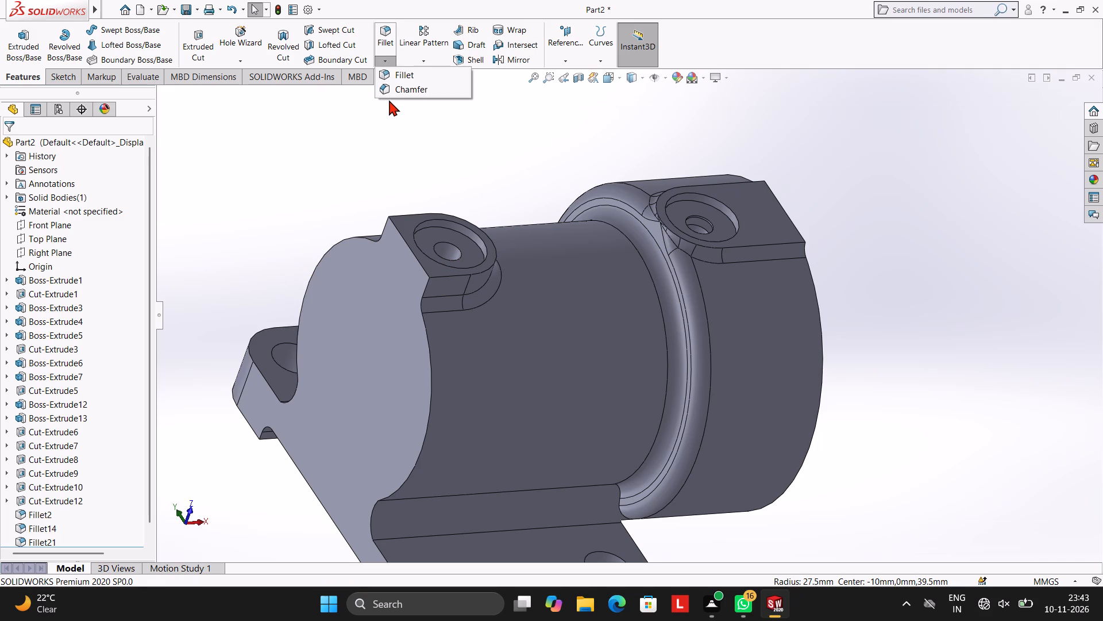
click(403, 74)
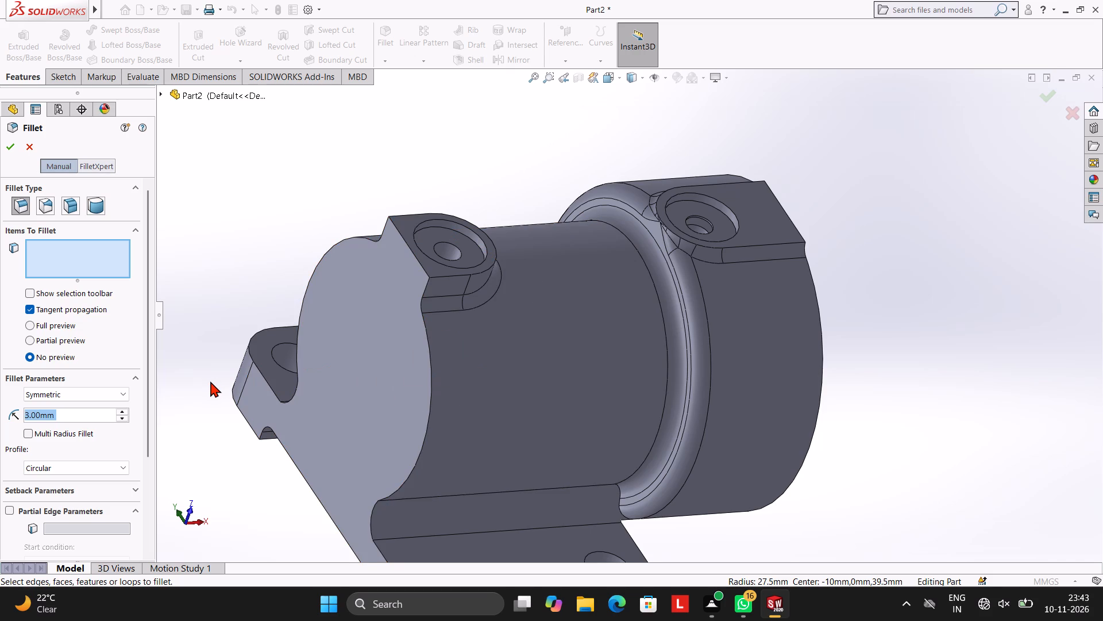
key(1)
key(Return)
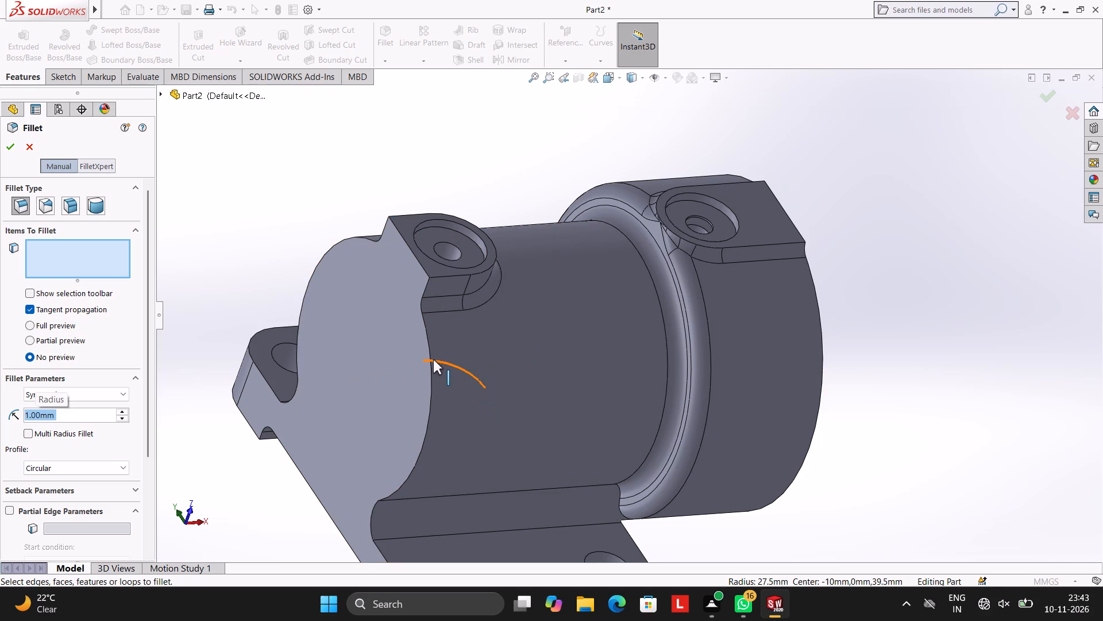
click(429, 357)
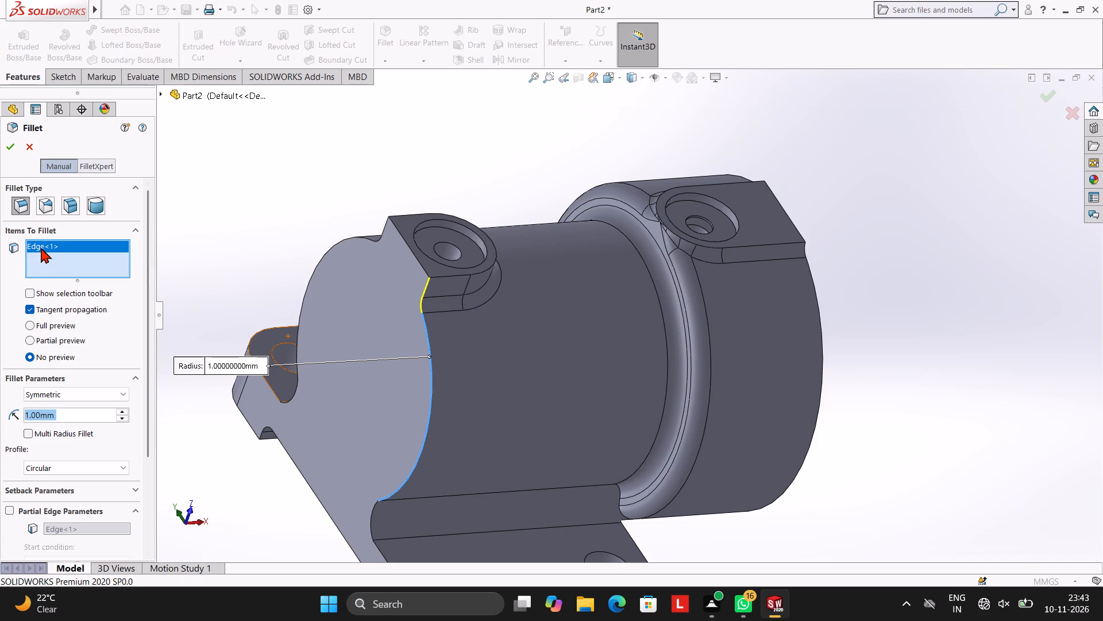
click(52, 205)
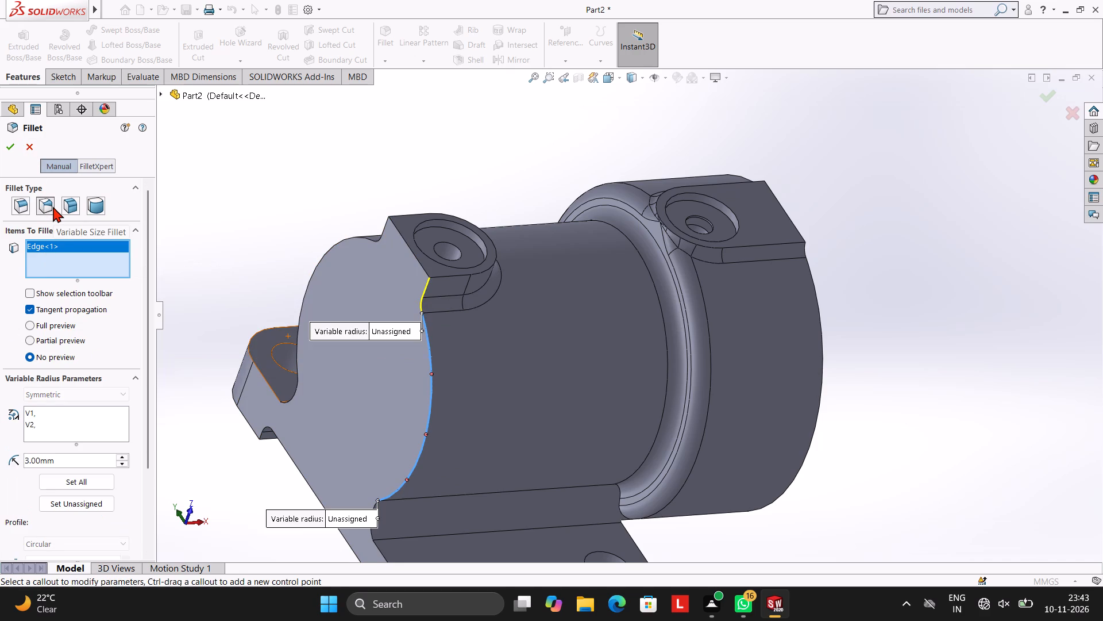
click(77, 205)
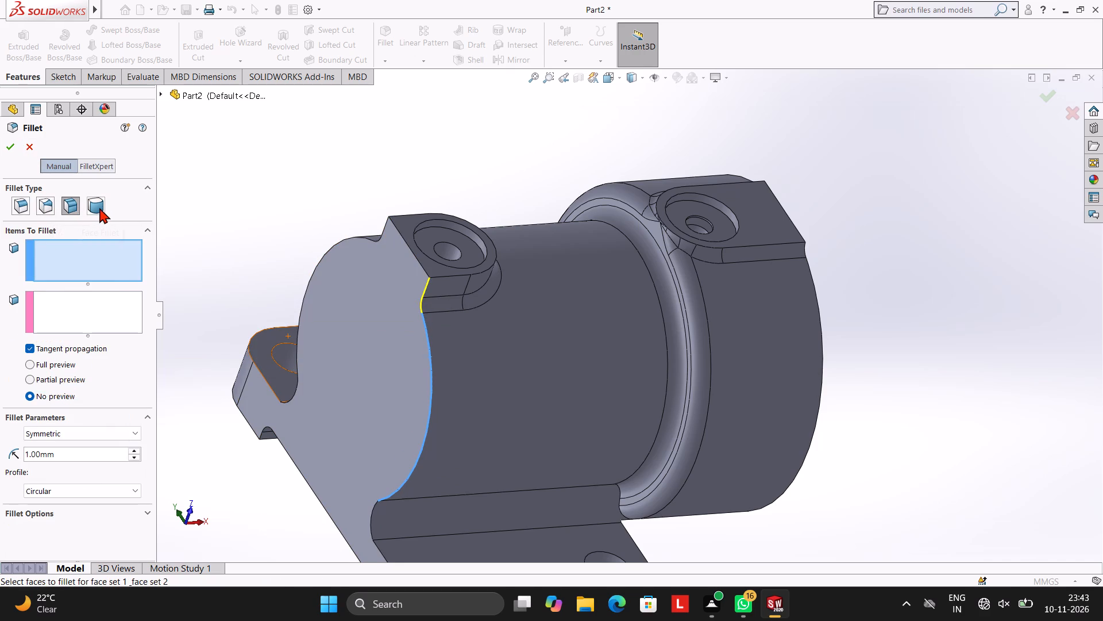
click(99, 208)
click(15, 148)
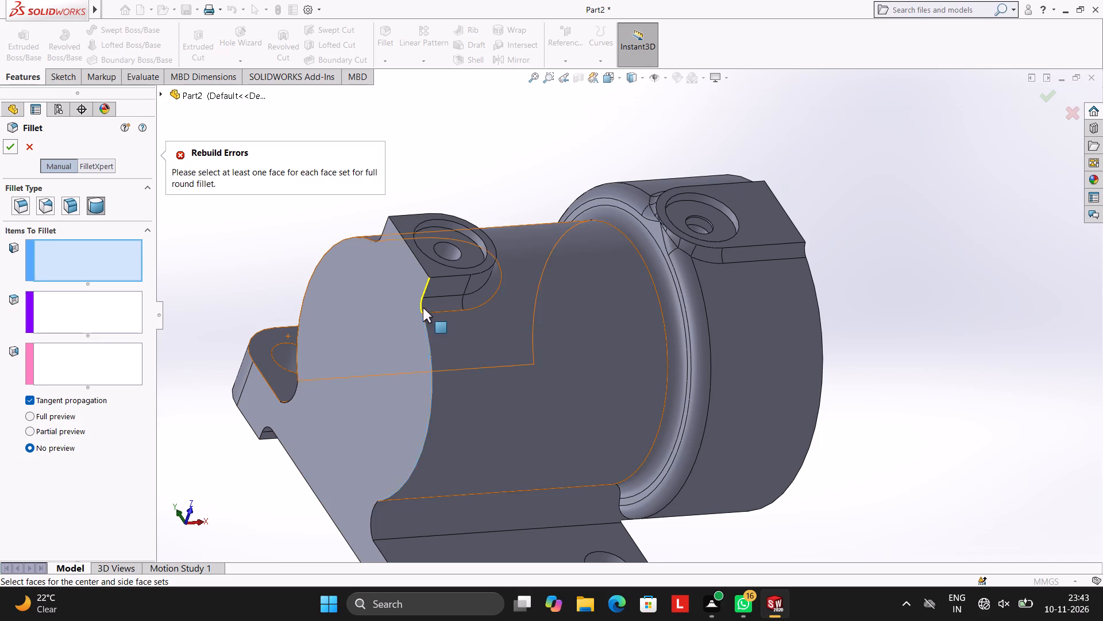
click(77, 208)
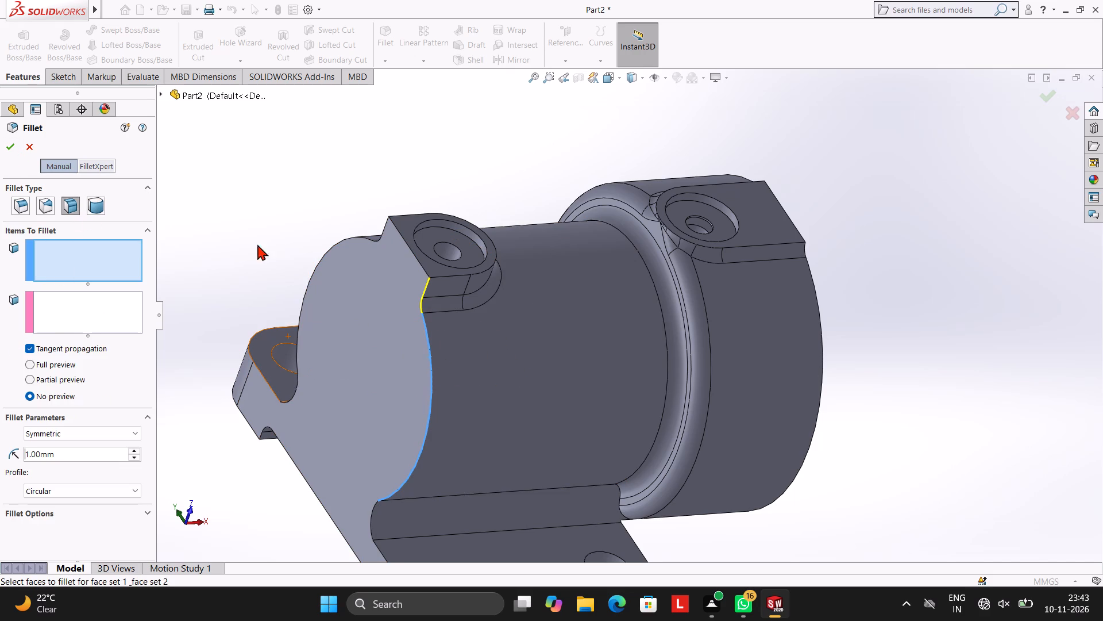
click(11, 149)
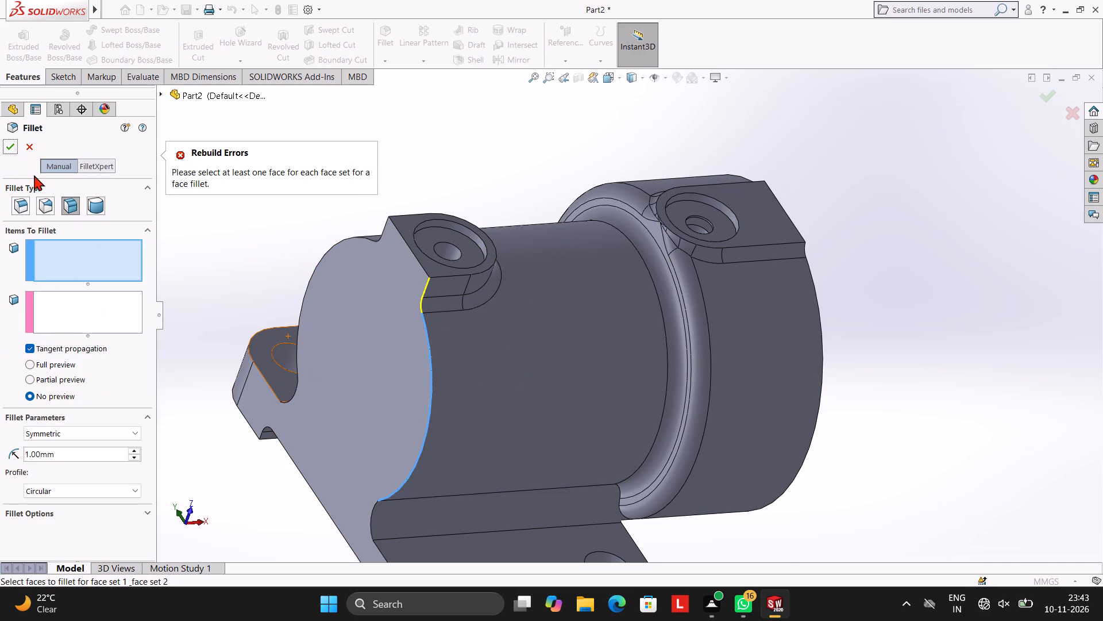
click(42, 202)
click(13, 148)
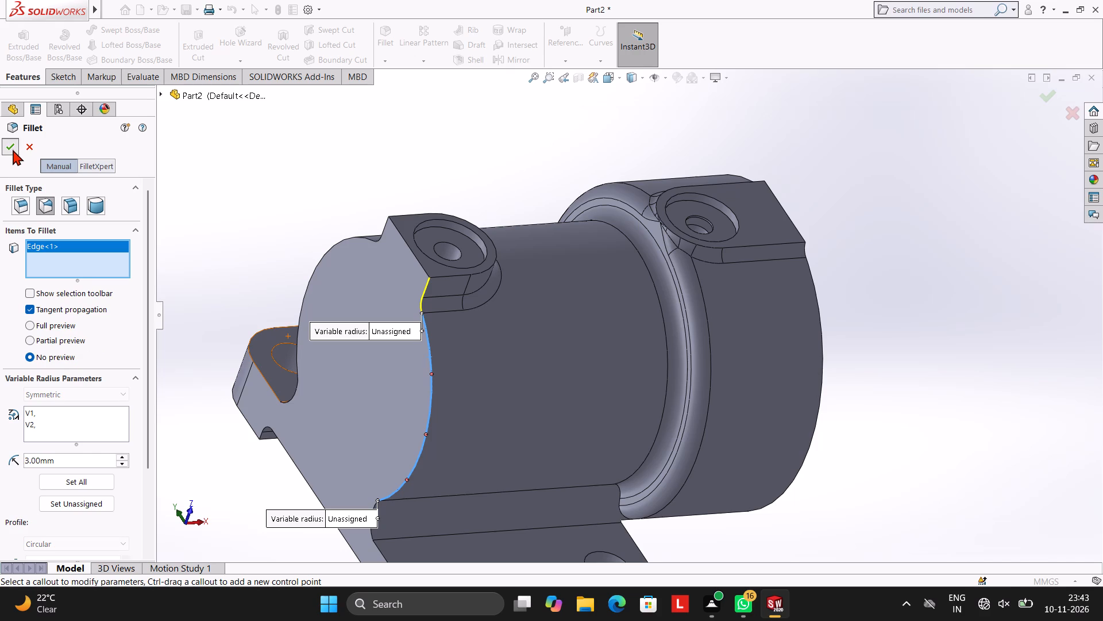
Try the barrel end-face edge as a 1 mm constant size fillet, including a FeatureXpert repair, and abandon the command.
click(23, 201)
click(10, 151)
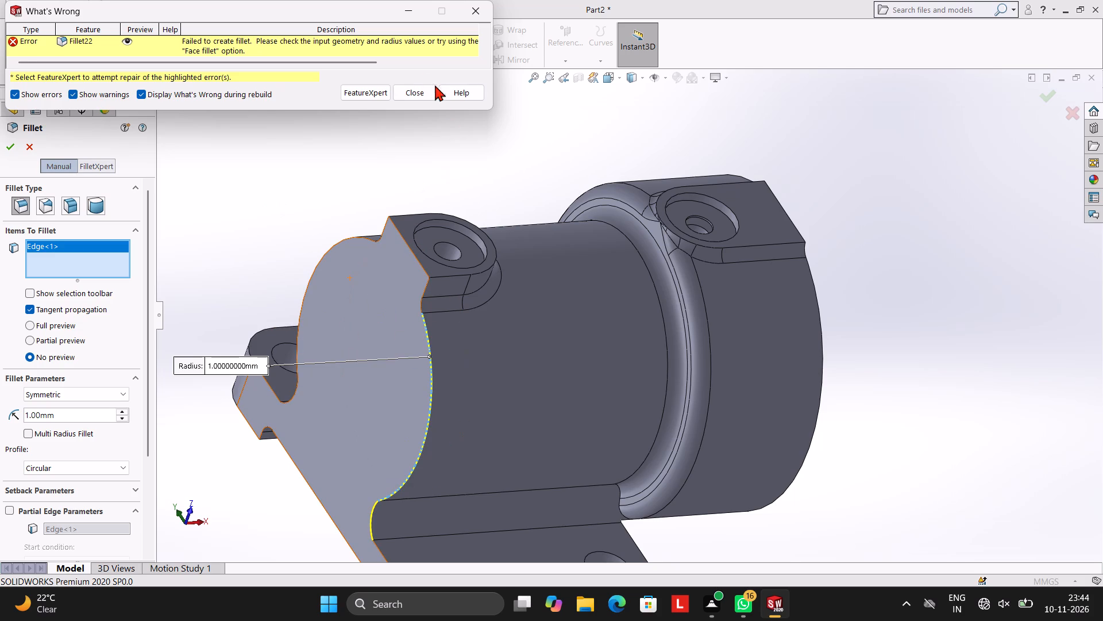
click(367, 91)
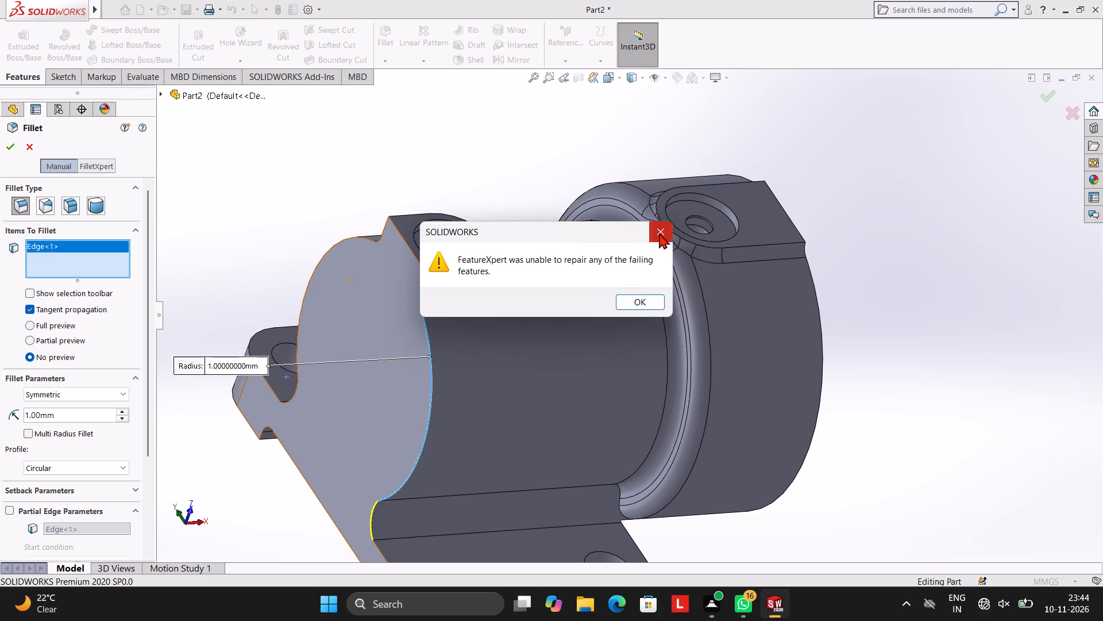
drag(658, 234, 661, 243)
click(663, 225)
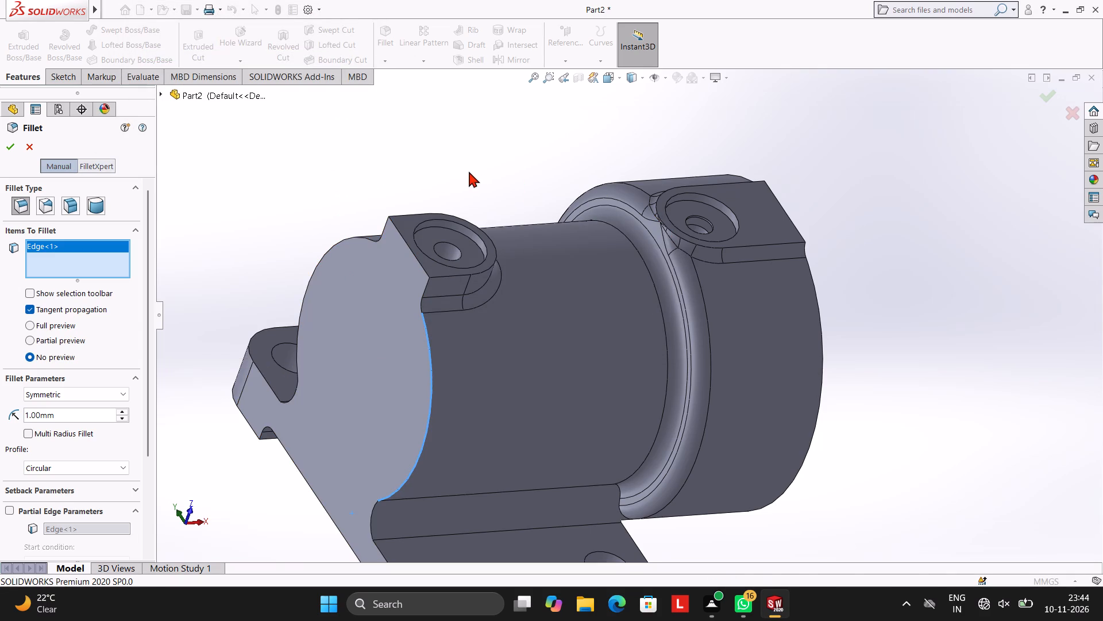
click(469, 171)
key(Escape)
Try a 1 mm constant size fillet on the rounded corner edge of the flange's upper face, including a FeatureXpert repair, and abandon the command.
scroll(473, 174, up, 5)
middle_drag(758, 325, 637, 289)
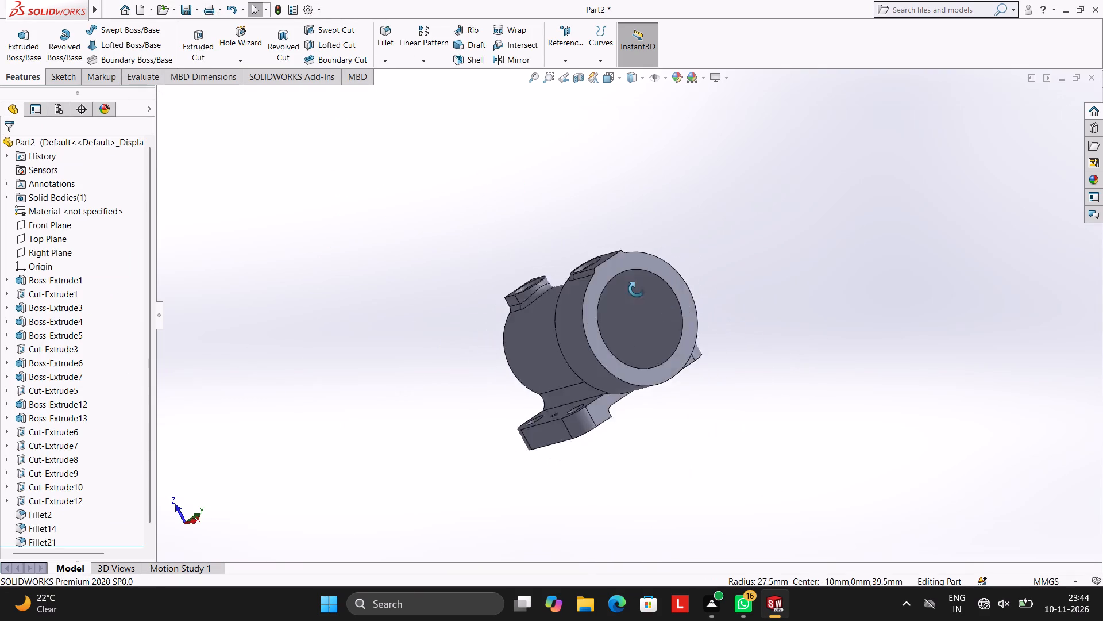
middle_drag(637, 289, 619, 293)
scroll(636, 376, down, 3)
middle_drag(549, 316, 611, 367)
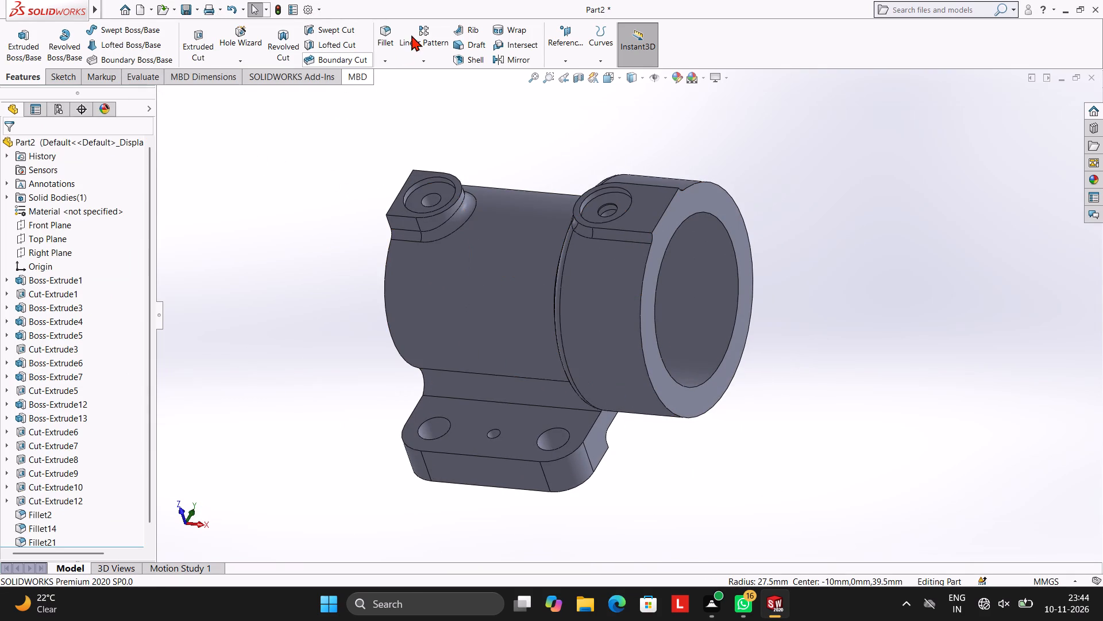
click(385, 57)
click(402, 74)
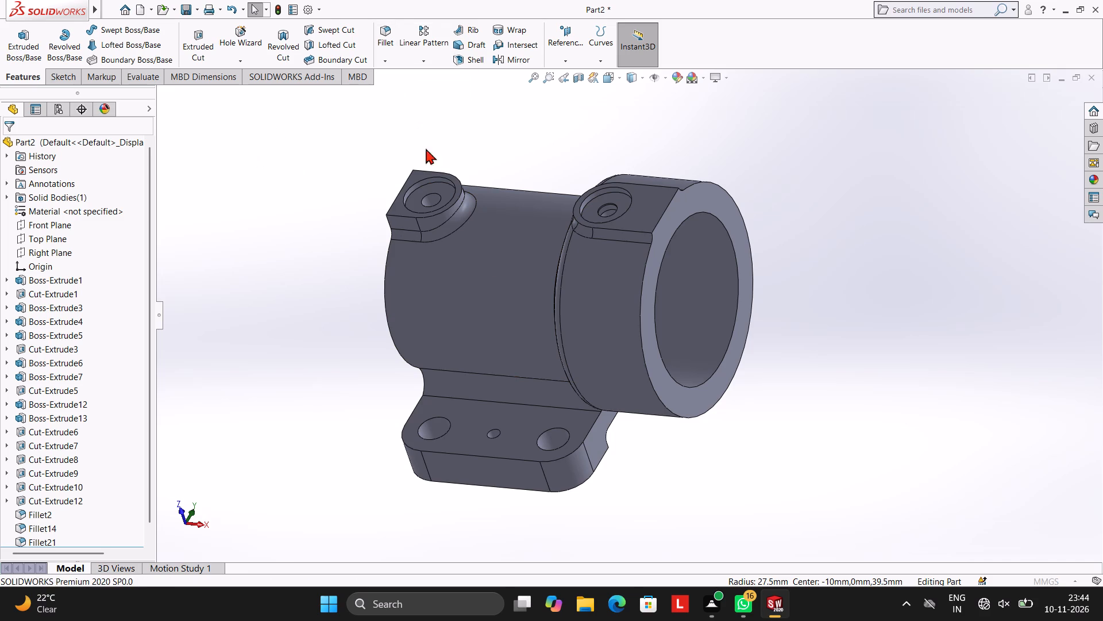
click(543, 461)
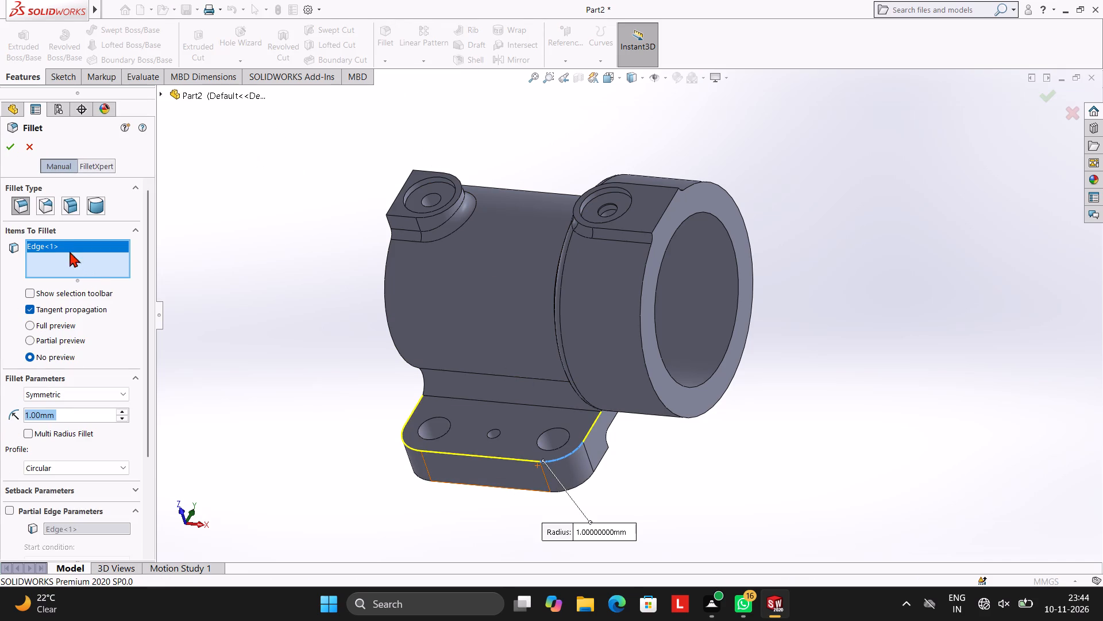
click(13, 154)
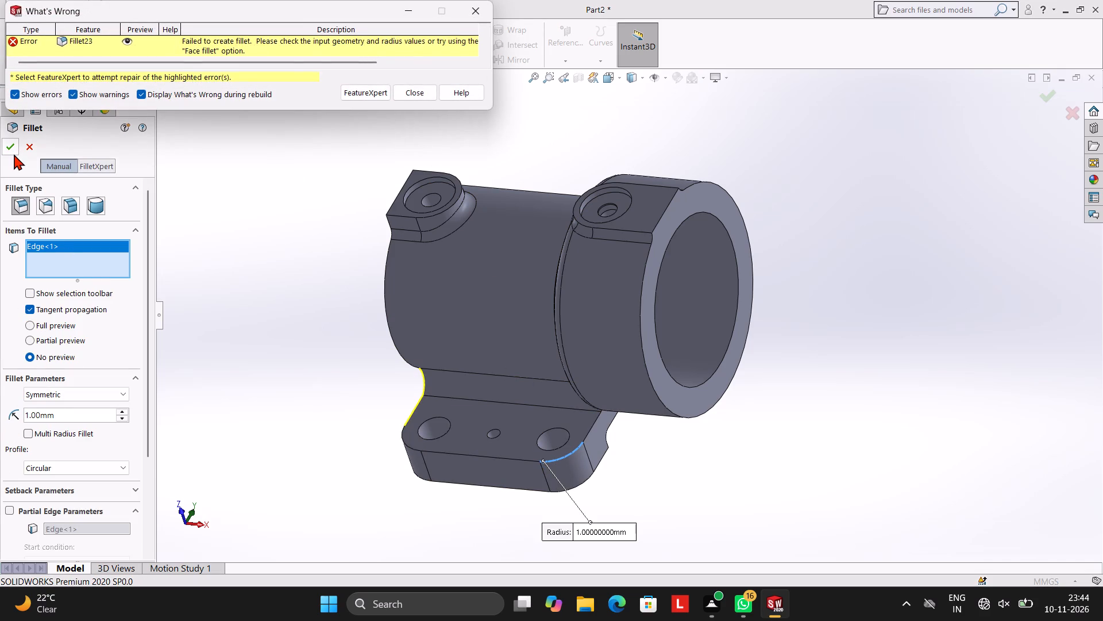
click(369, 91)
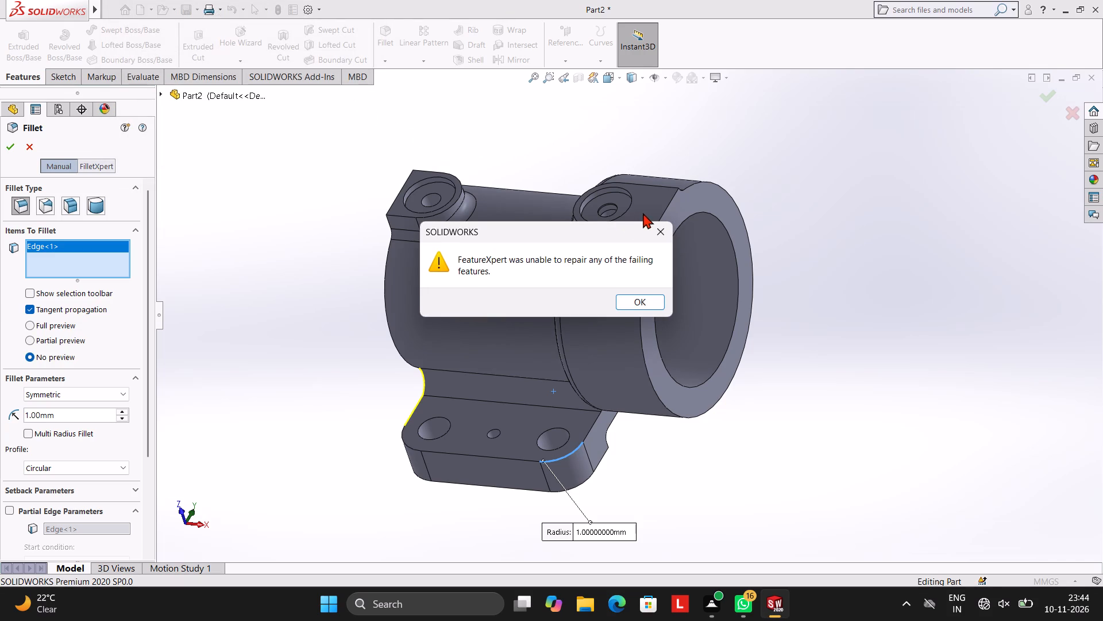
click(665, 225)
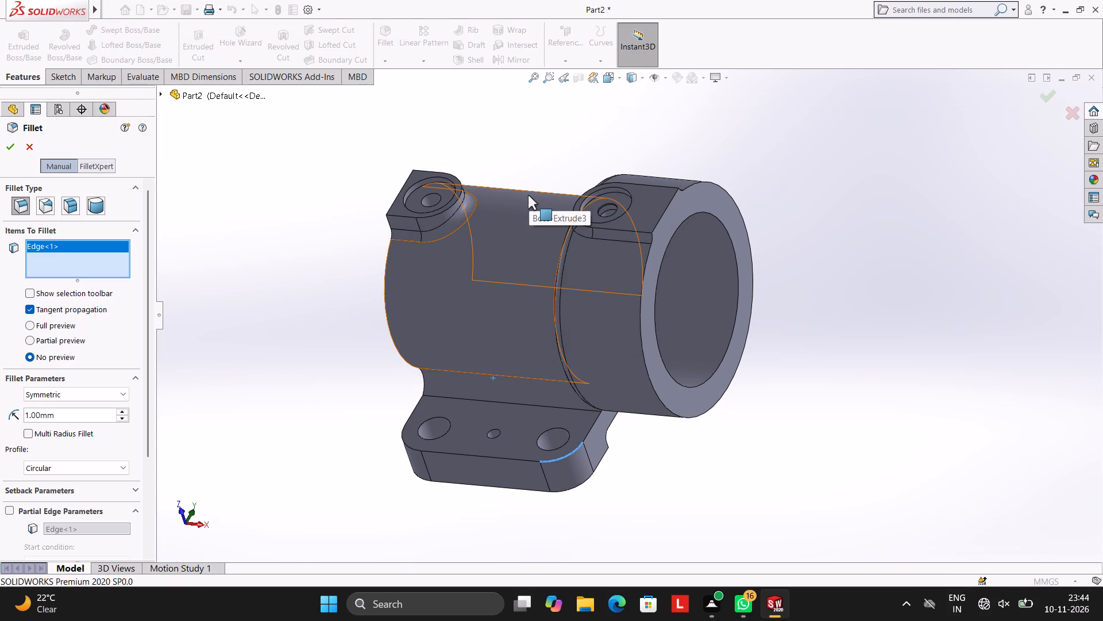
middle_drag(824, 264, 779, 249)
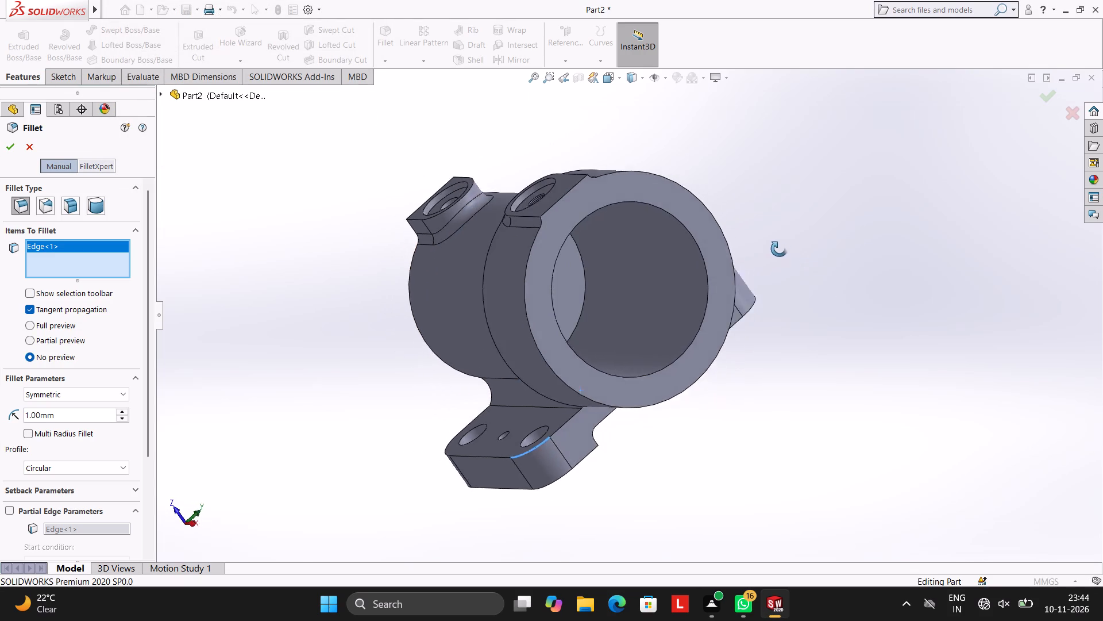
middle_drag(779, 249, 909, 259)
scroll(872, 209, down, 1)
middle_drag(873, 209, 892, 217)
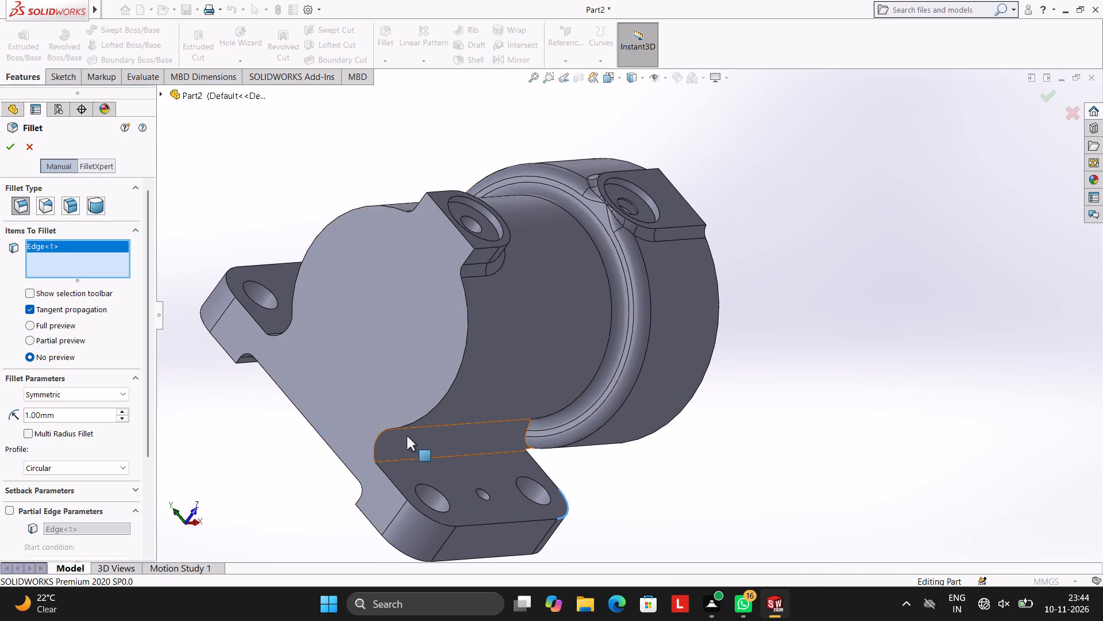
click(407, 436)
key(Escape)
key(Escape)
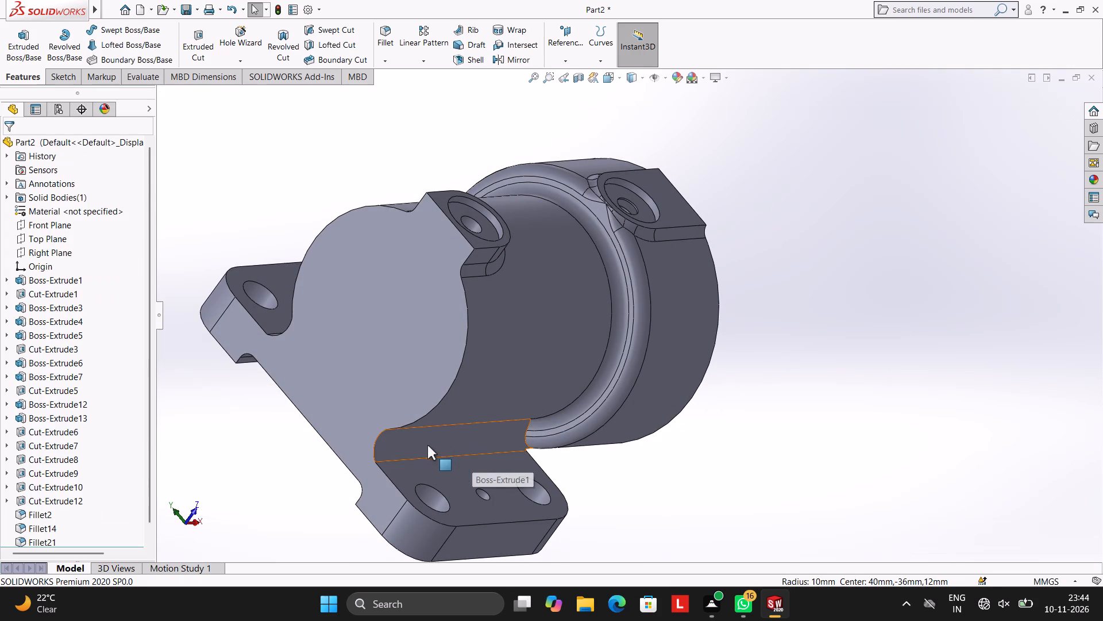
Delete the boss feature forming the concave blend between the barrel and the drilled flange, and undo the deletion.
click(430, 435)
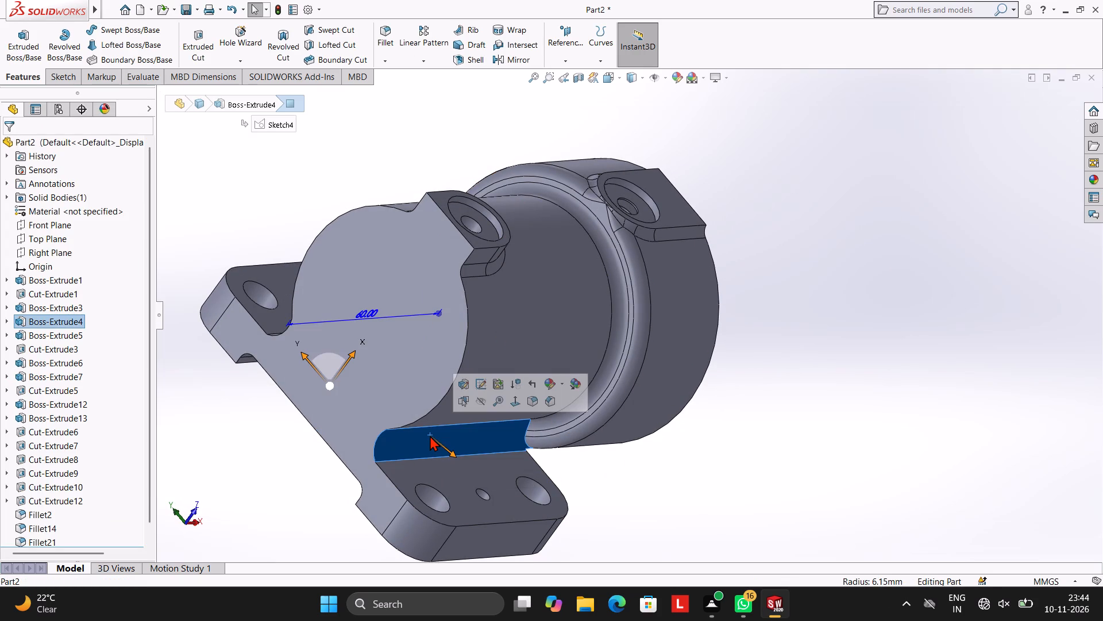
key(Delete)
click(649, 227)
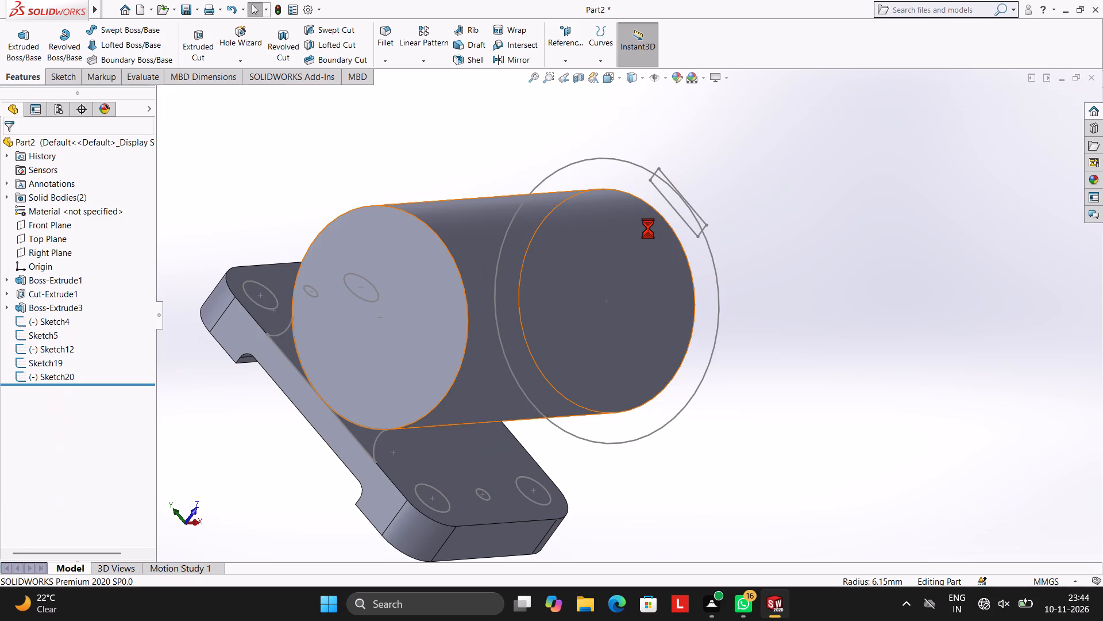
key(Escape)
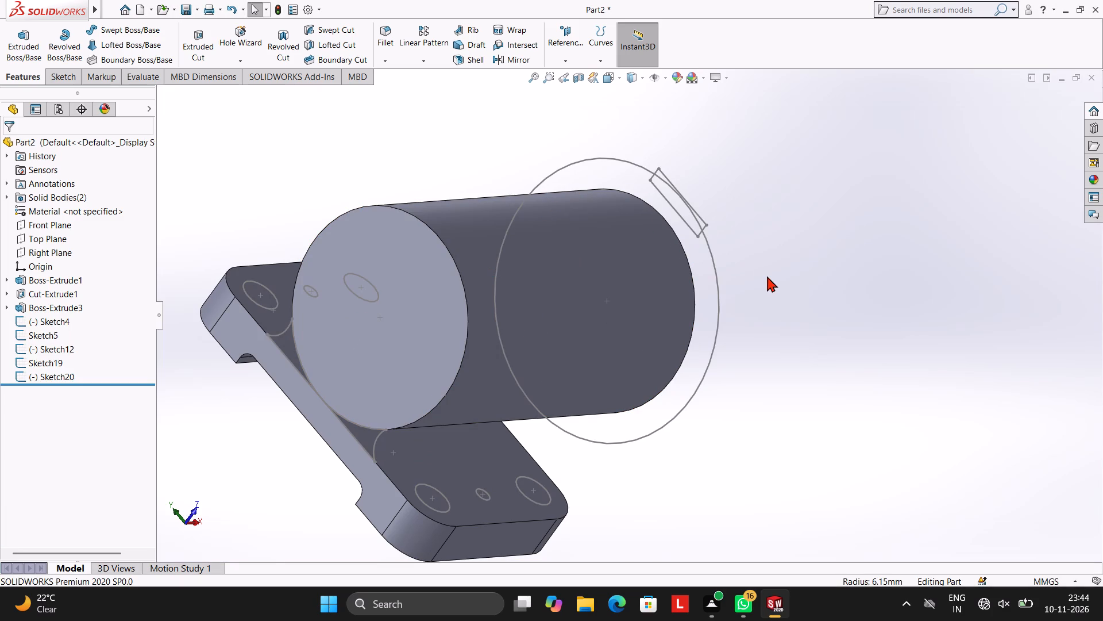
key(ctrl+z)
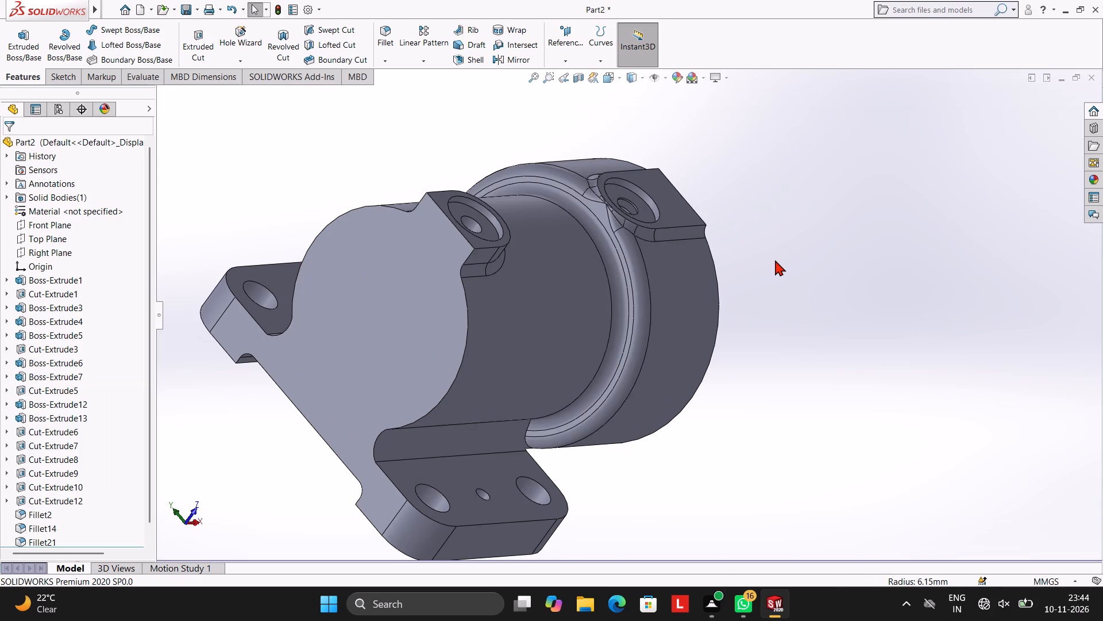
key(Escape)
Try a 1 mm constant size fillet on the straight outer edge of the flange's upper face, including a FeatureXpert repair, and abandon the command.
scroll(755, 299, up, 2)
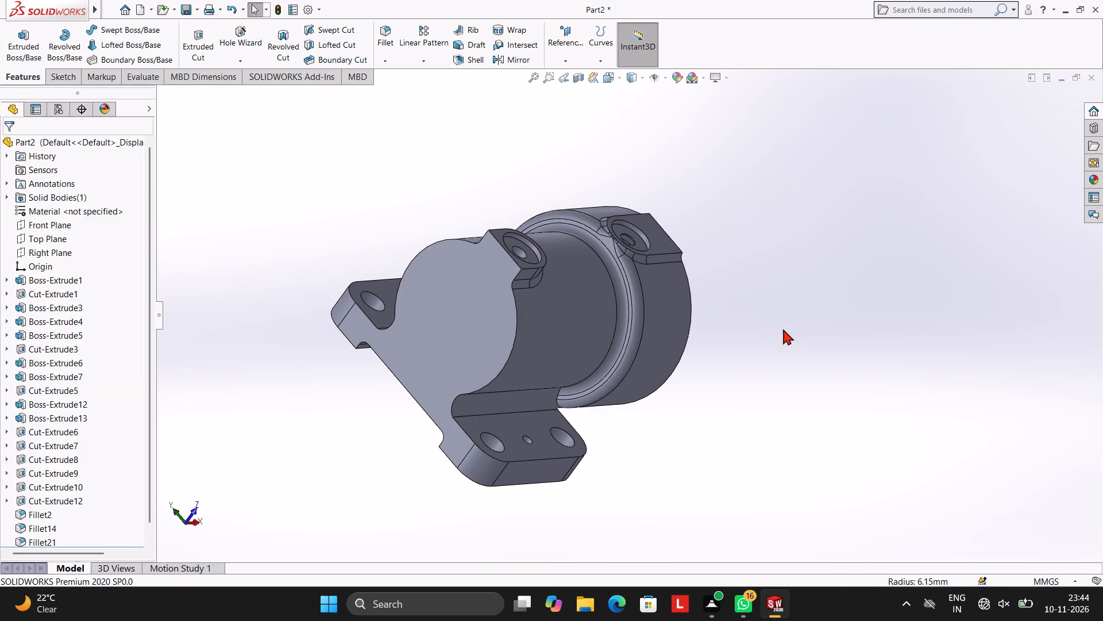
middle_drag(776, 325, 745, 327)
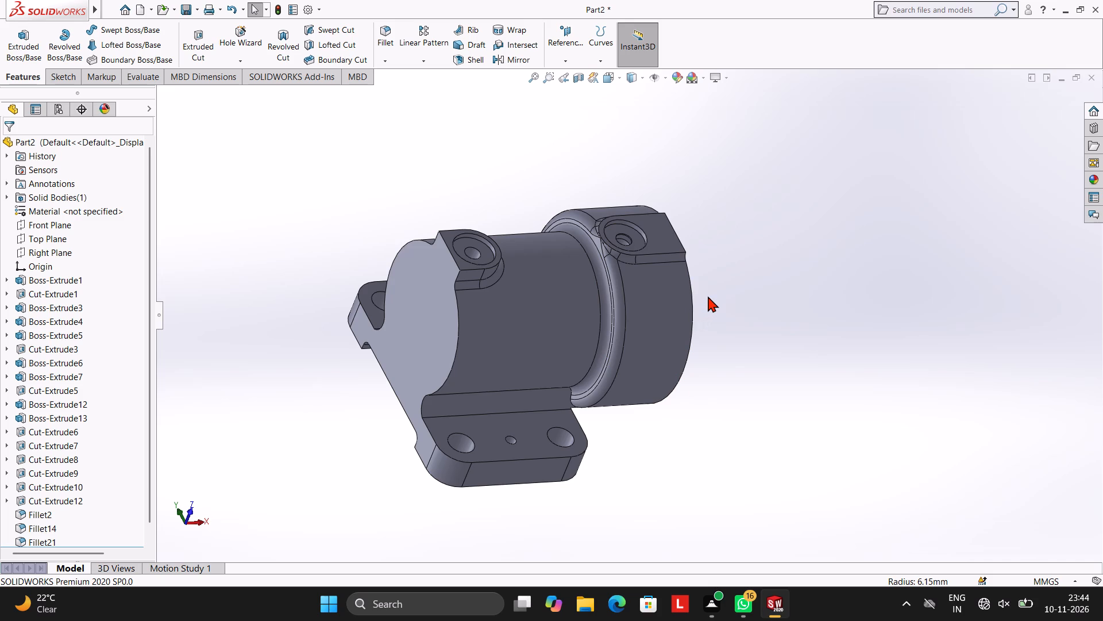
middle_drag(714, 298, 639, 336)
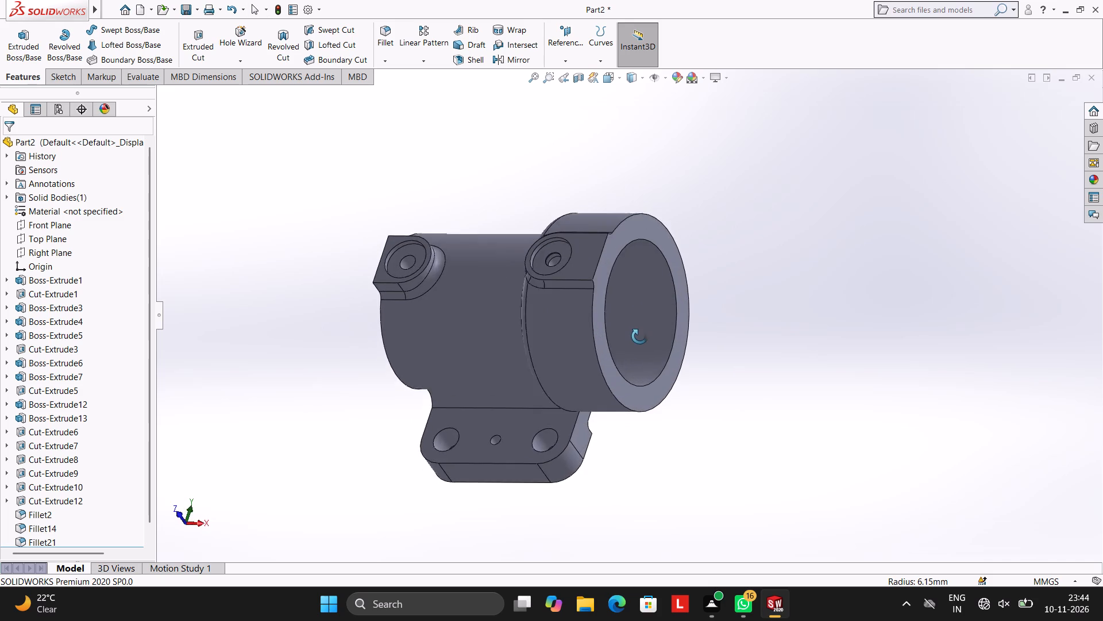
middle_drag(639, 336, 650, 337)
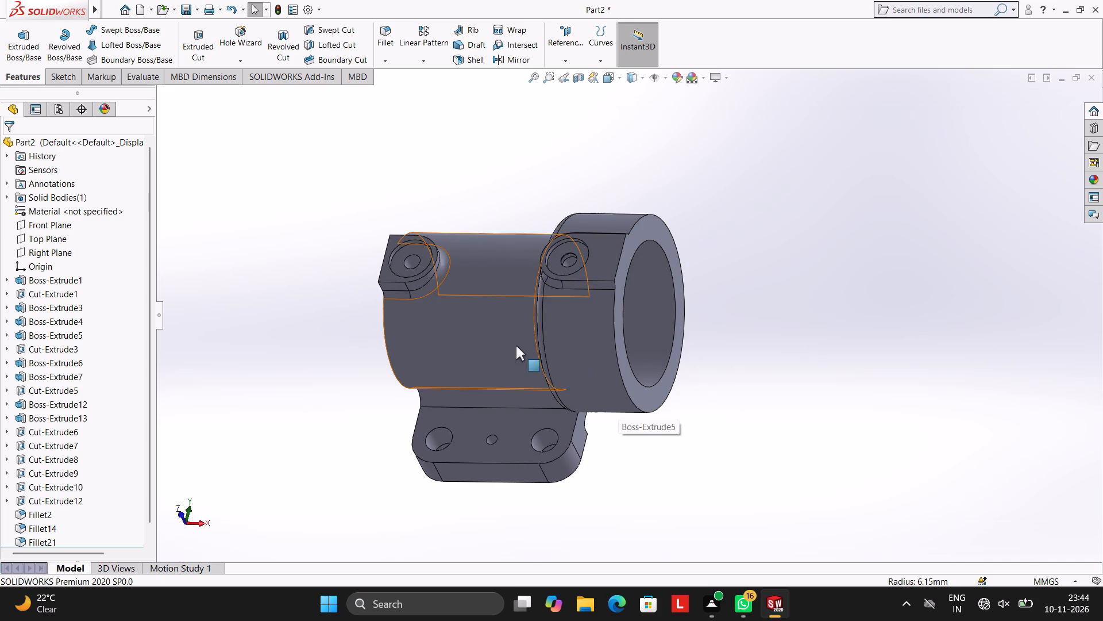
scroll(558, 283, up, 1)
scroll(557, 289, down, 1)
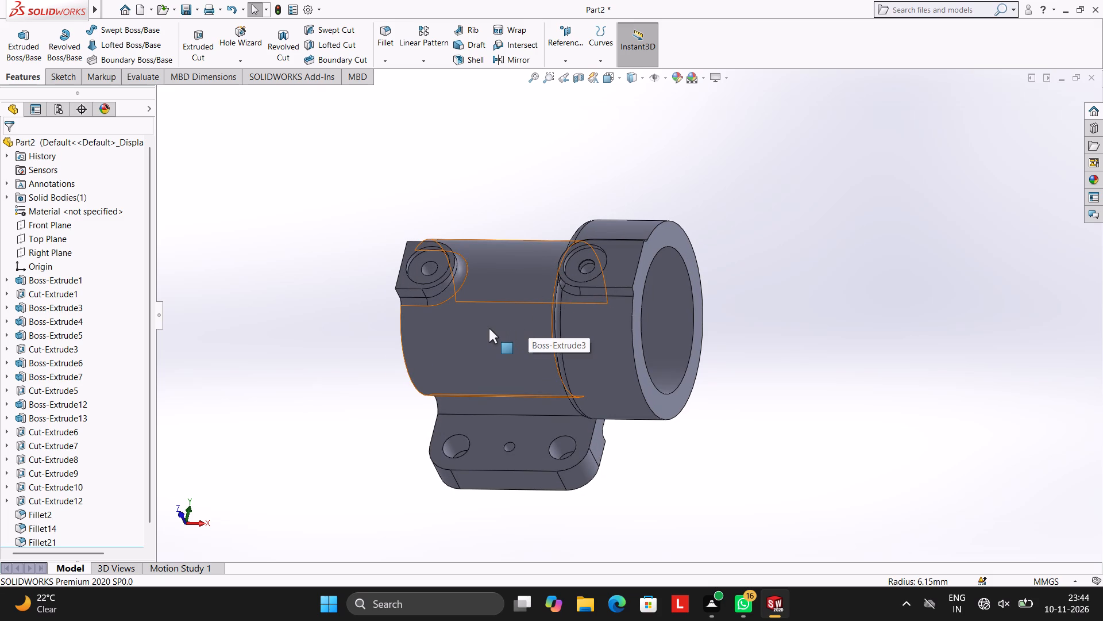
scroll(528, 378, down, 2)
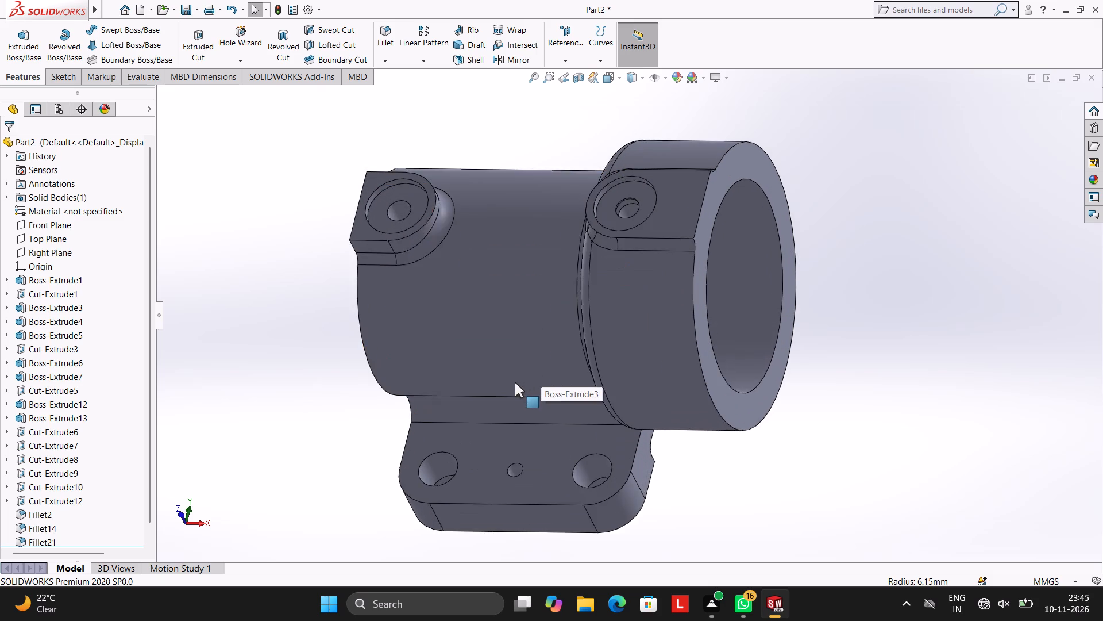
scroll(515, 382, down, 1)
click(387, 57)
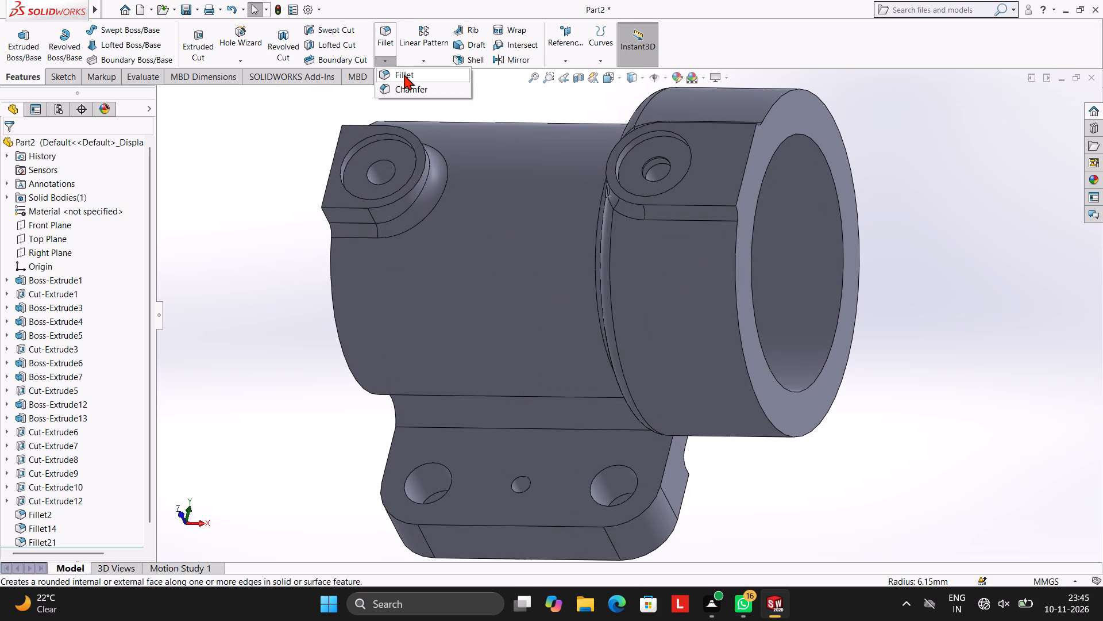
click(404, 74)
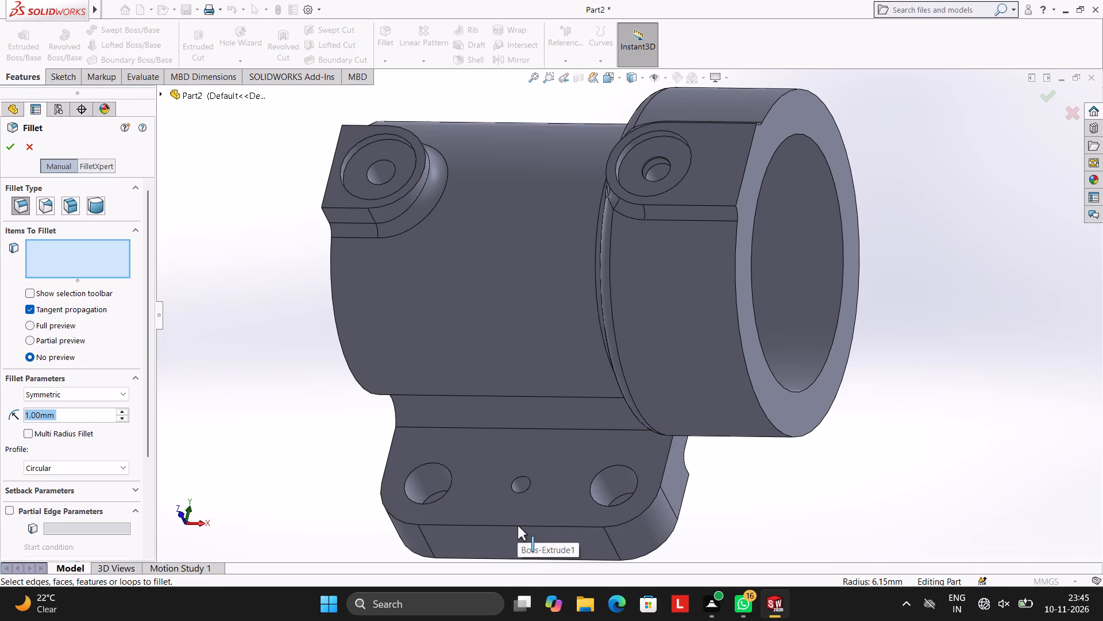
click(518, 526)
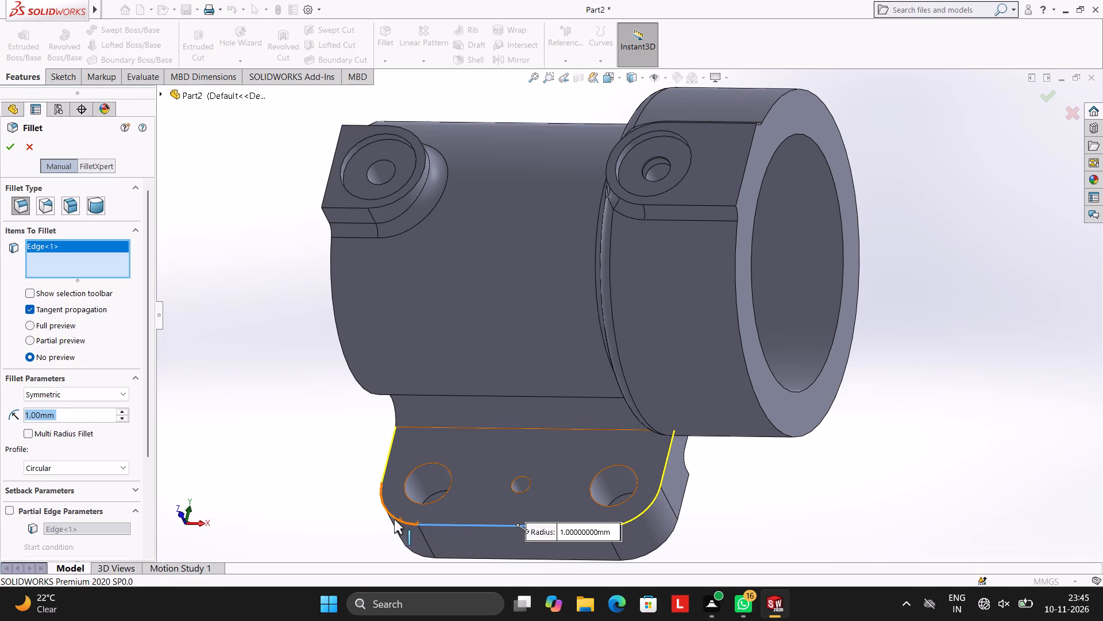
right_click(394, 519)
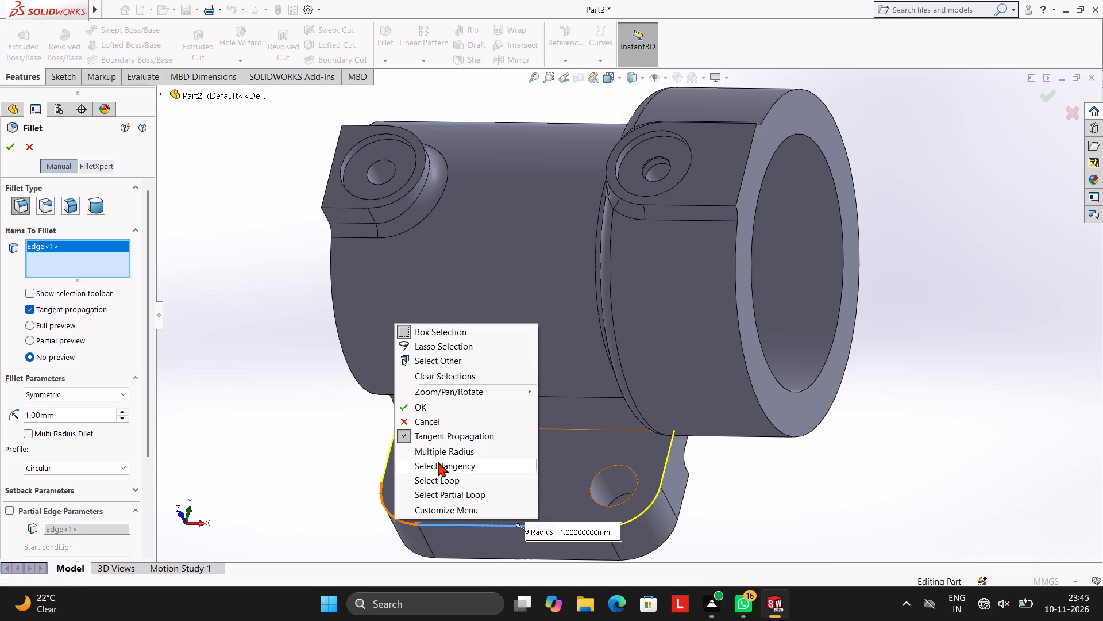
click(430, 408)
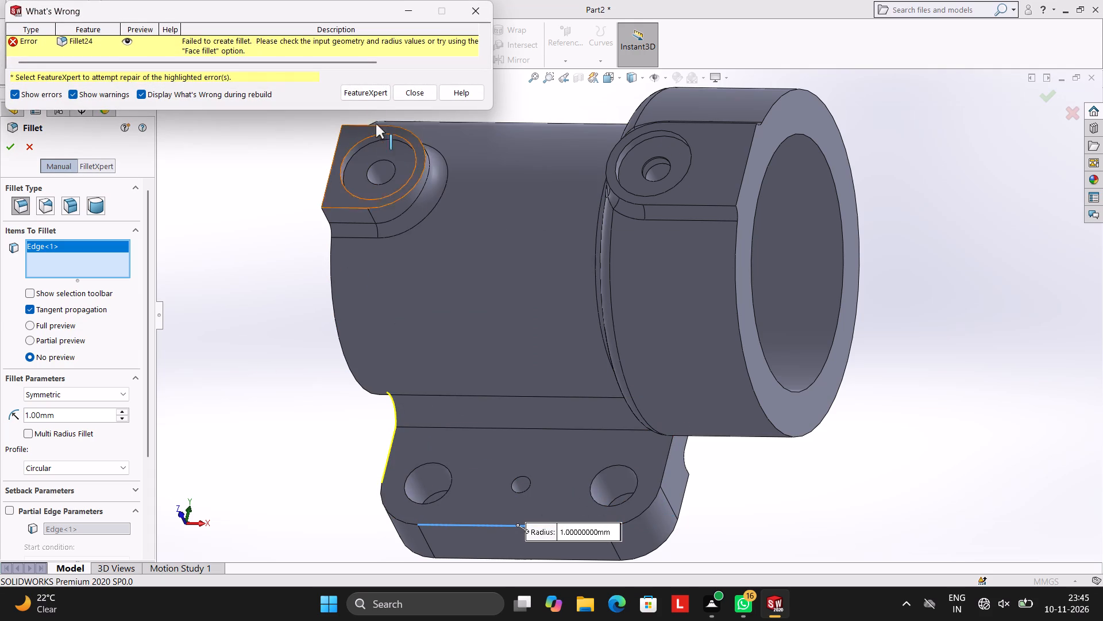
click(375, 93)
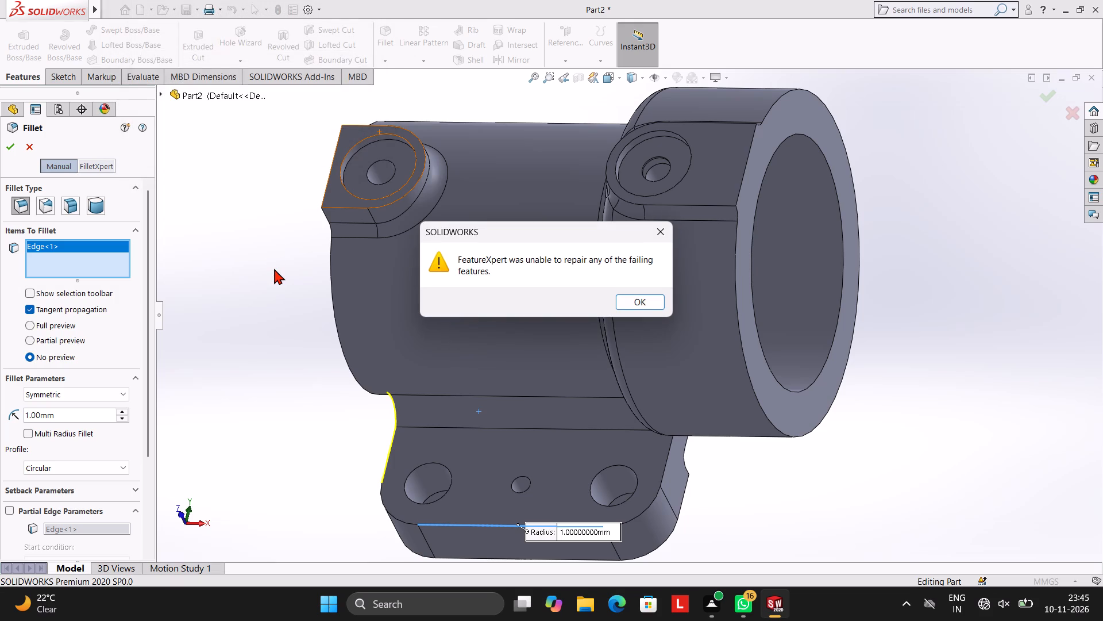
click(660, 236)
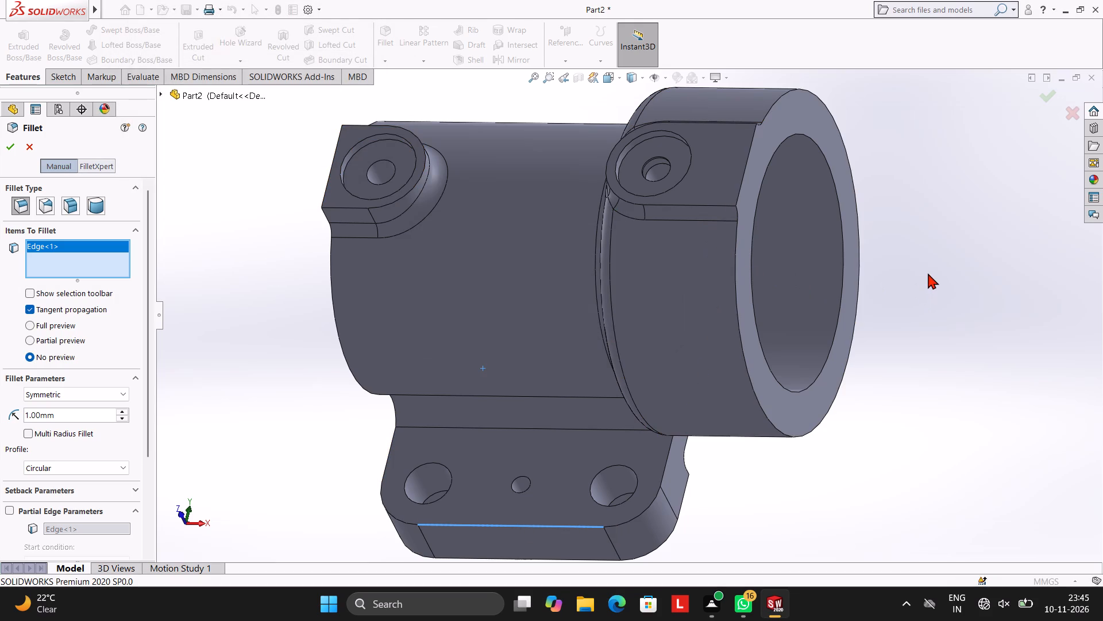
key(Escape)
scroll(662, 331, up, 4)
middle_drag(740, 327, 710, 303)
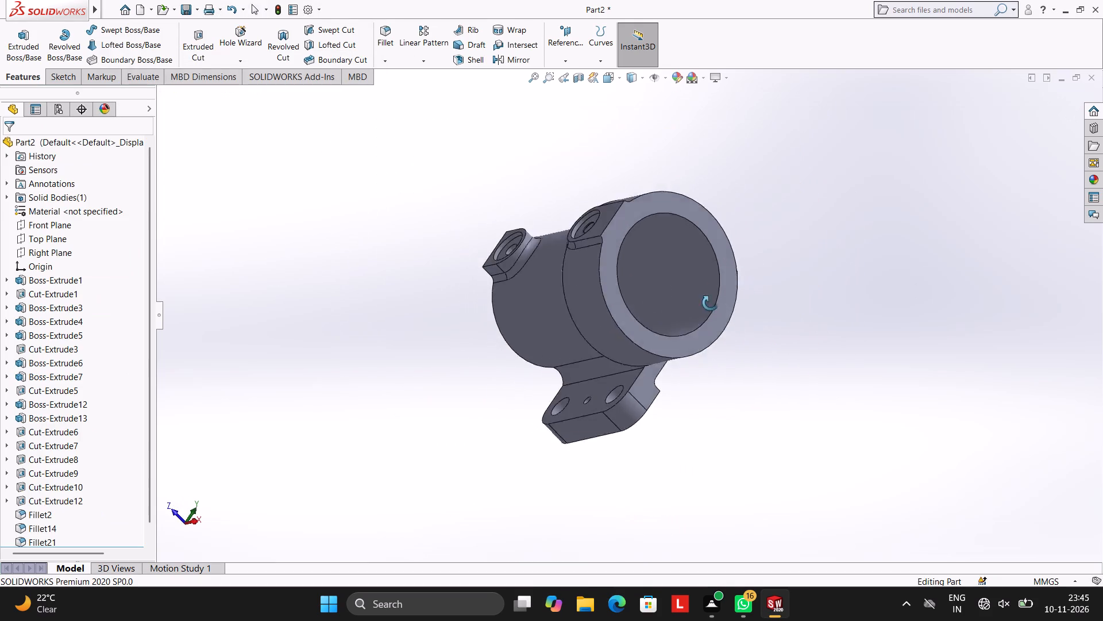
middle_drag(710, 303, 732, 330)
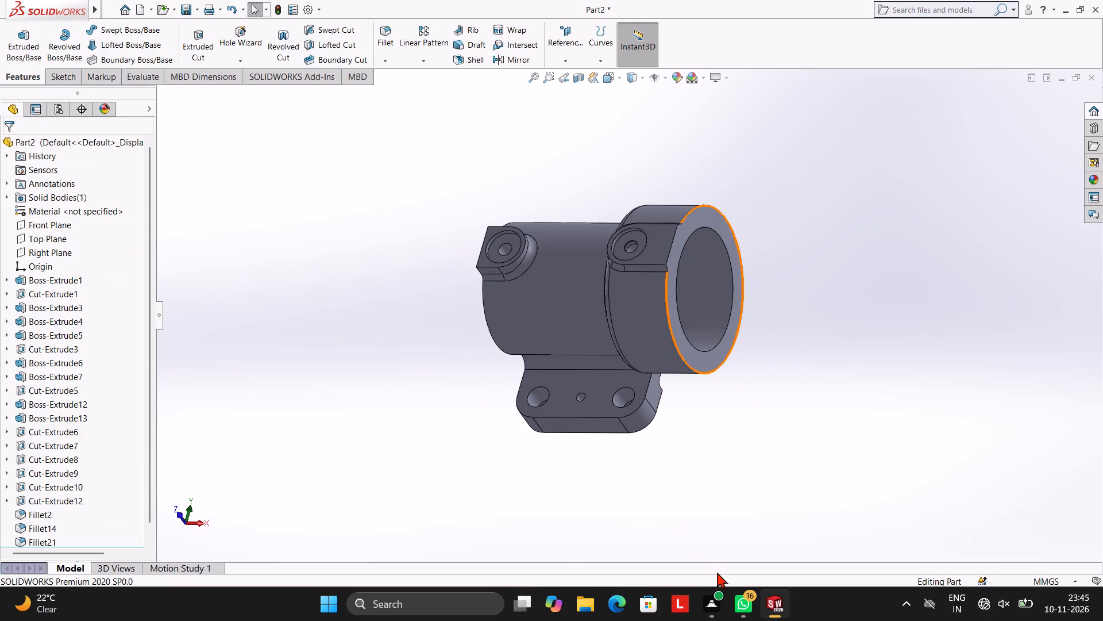
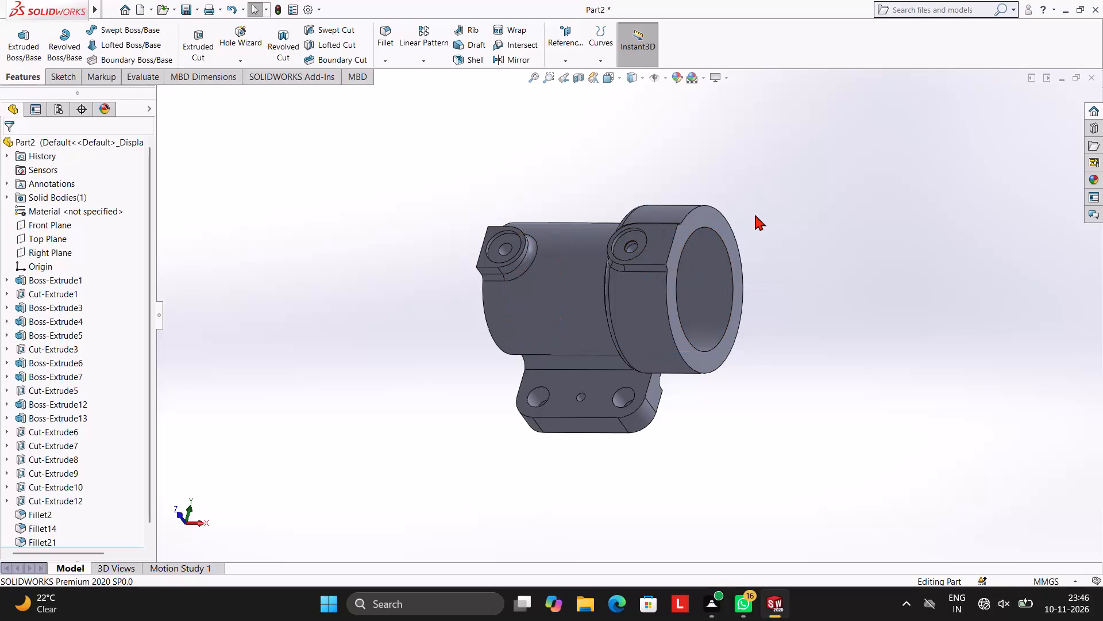
Save the part in the Documents folder as a SOLIDWORKS part named CYLINDER BLOCK WITH FLANGED FEET AND TRAPPED HOLES.
key(ctrl+s)
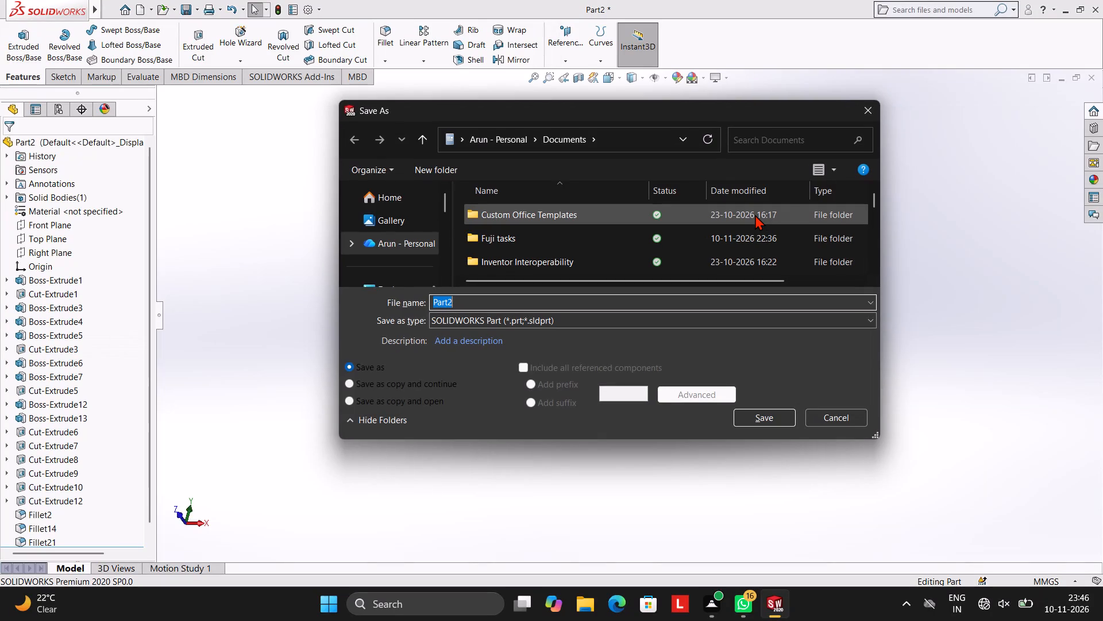
text(CY)
key(l)
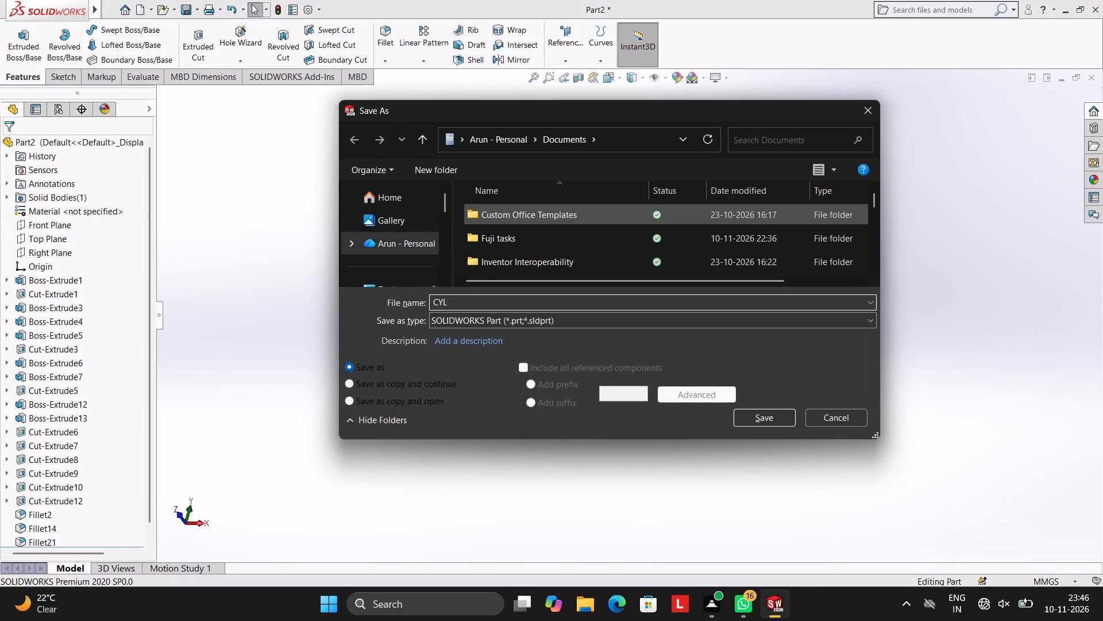
key(i)
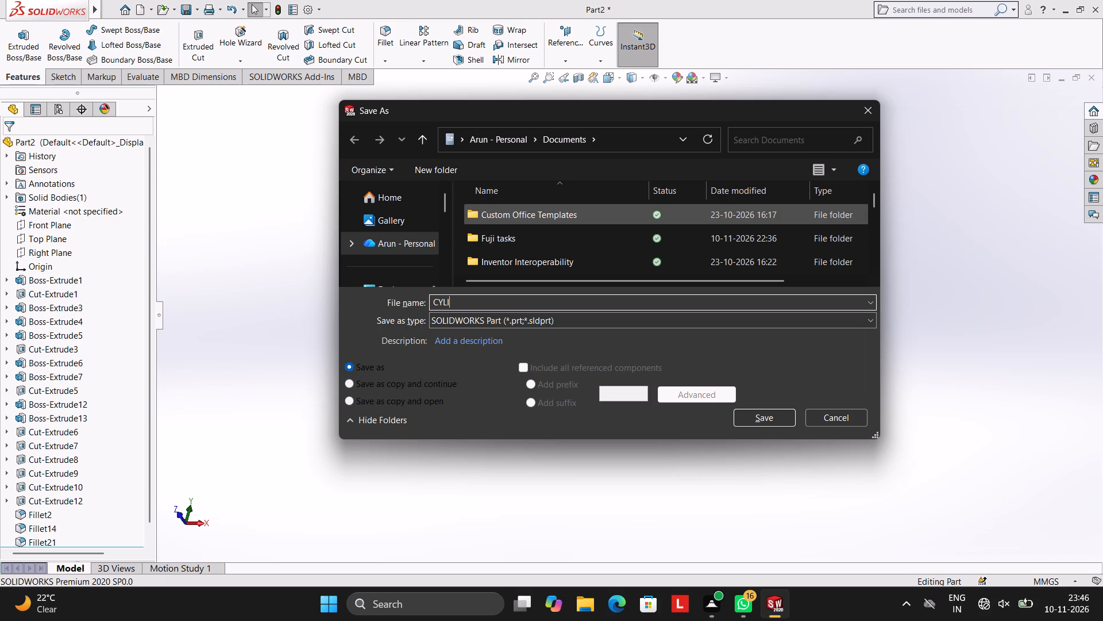
text(NDER)
key(space)
text(BLOCK WITH)
key(space)
key(f)
key(l)
key(a)
key(n)
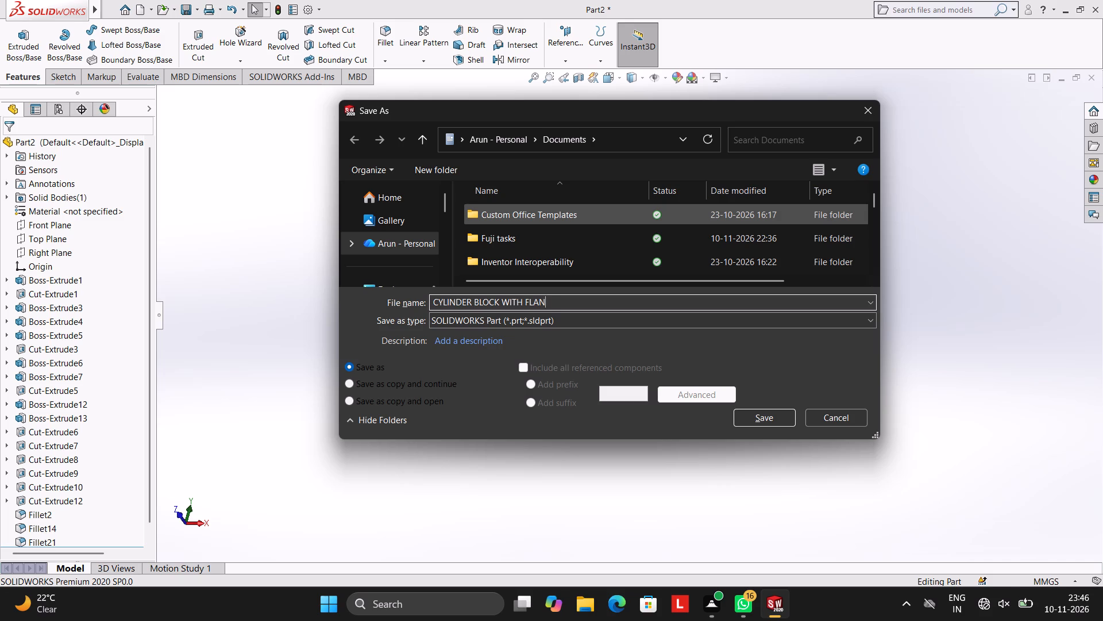
text(GED)
key(space)
key(f)
text(EET)
key(space)
text(AND)
key(space)
key(t)
text(RA)
text(PP)
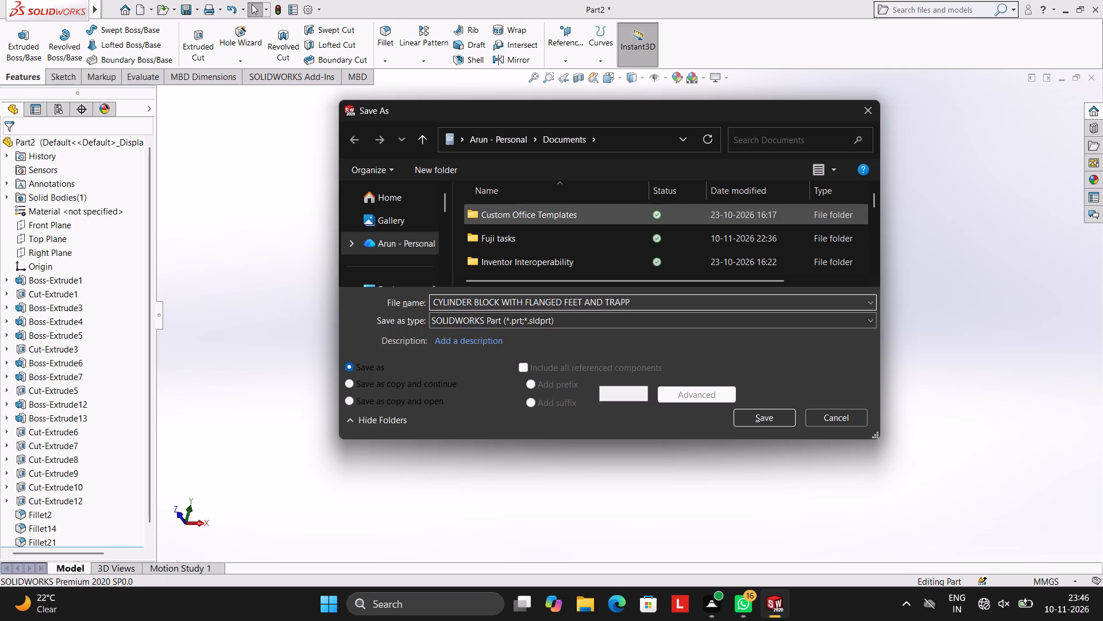
text(ED)
key(space)
text(HOLES)
key(space)
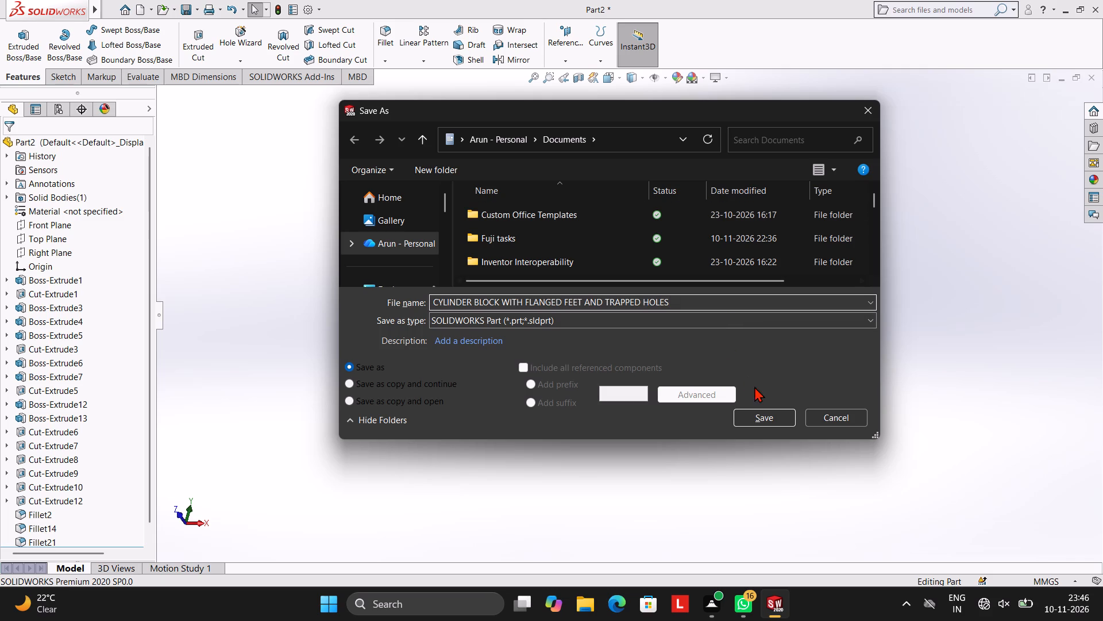
click(772, 414)
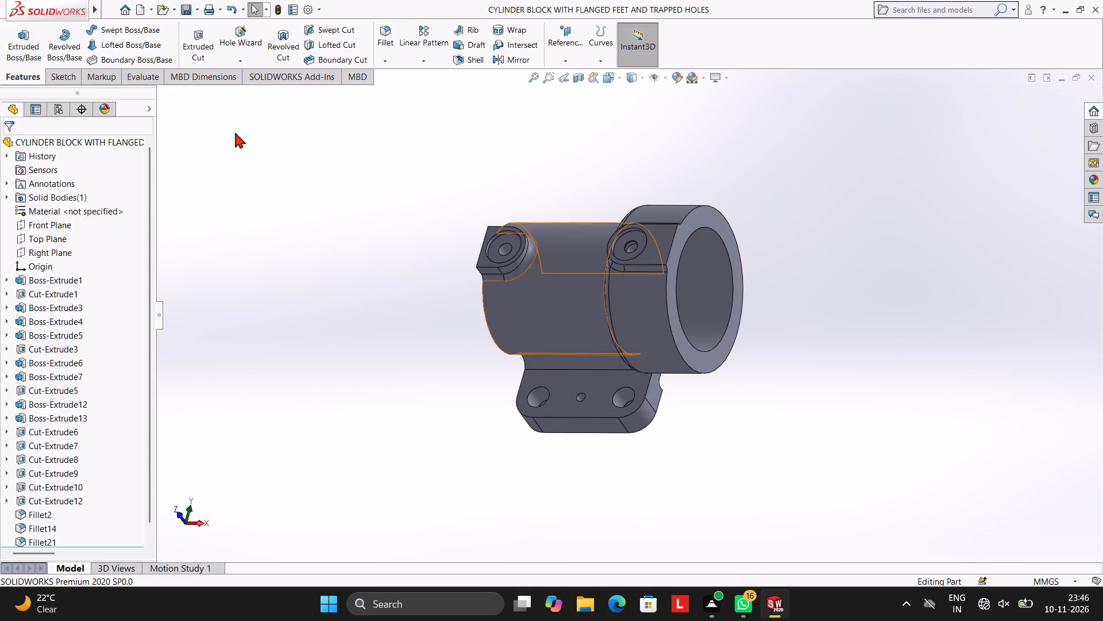
Save a copy of the part in Adobe Portable Document Format (*.pdf) under the same name in the Documents folder.
click(199, 7)
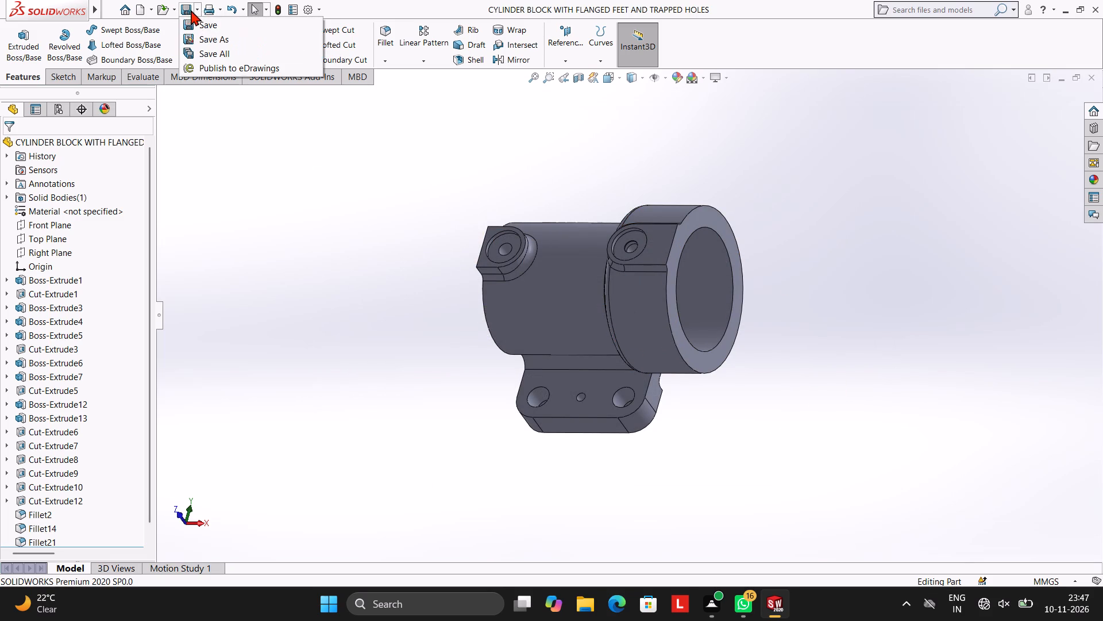
click(200, 39)
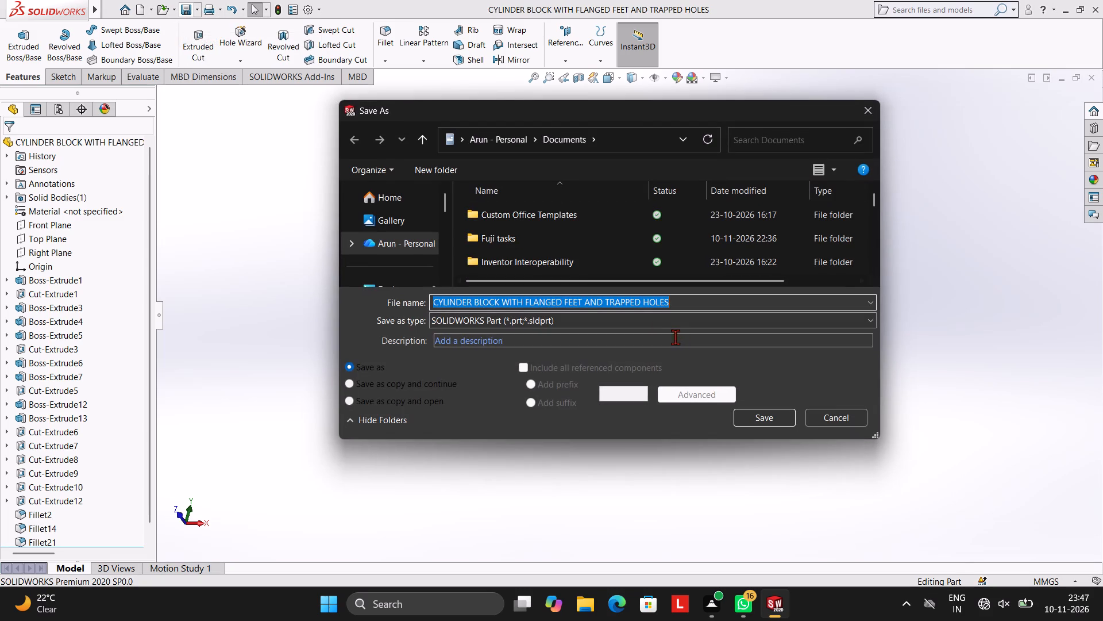
click(663, 319)
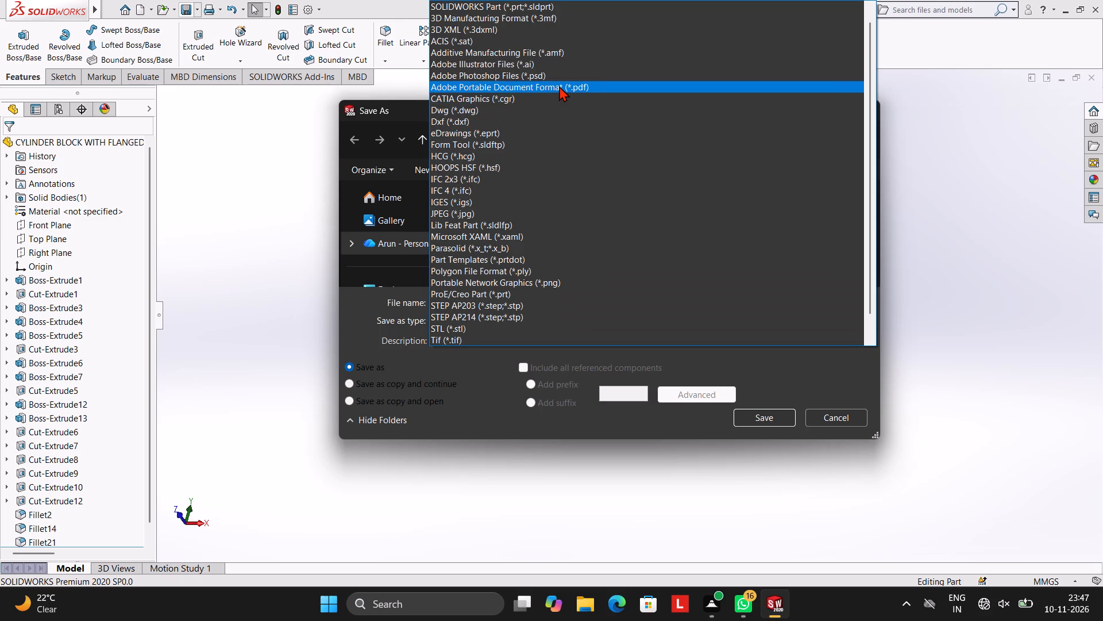
click(559, 86)
click(760, 436)
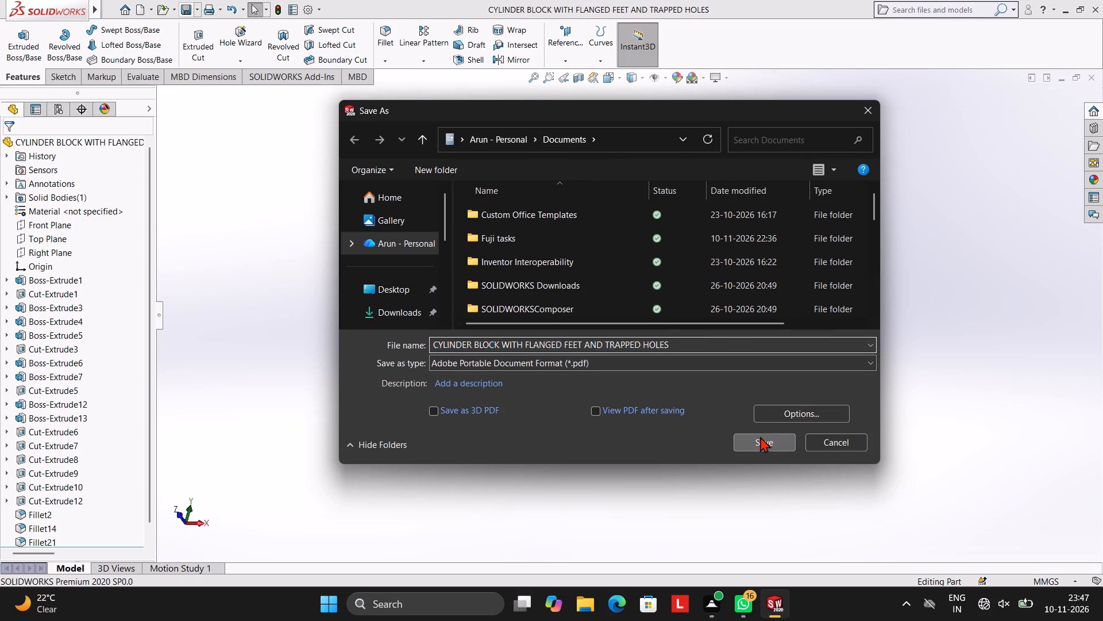